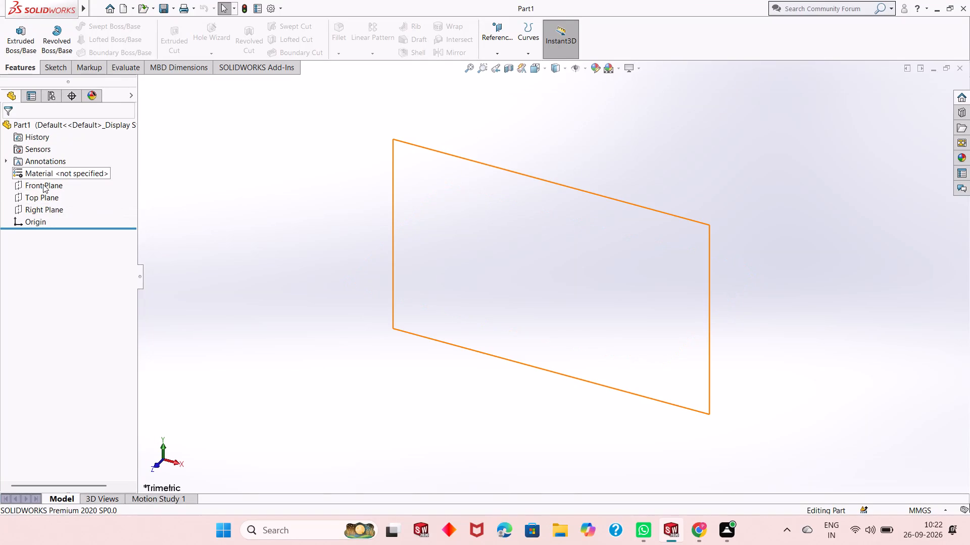
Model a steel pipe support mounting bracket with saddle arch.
Start a new sketch on the Front Plane.
click(43, 199)
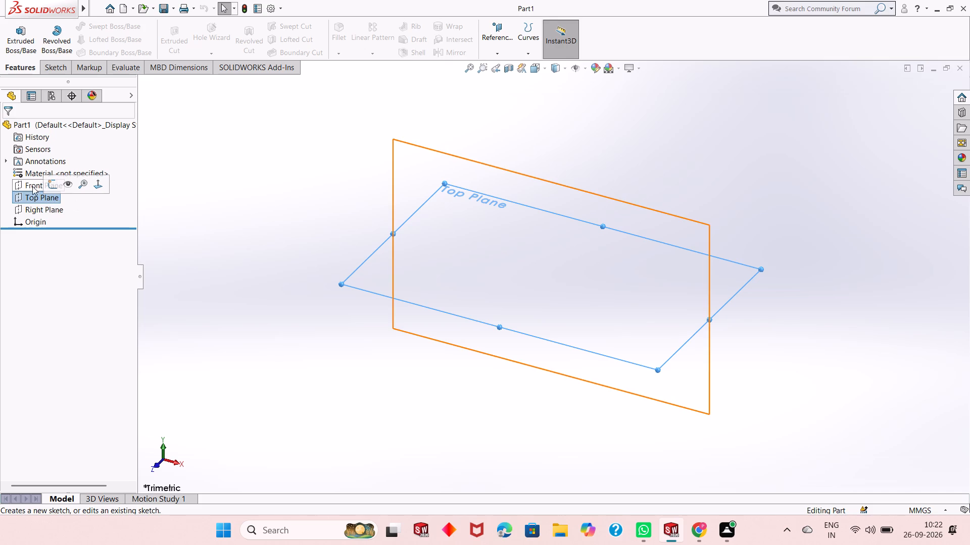
click(31, 185)
click(41, 175)
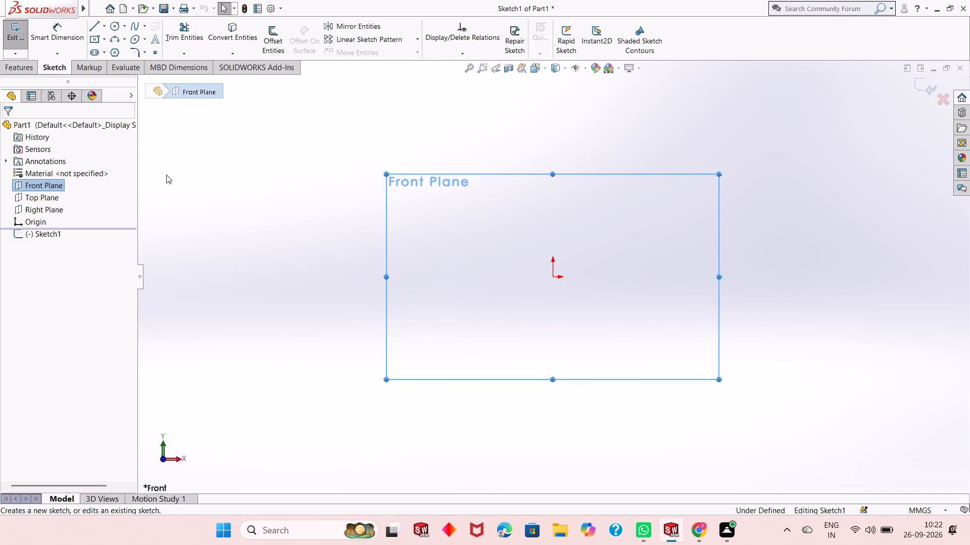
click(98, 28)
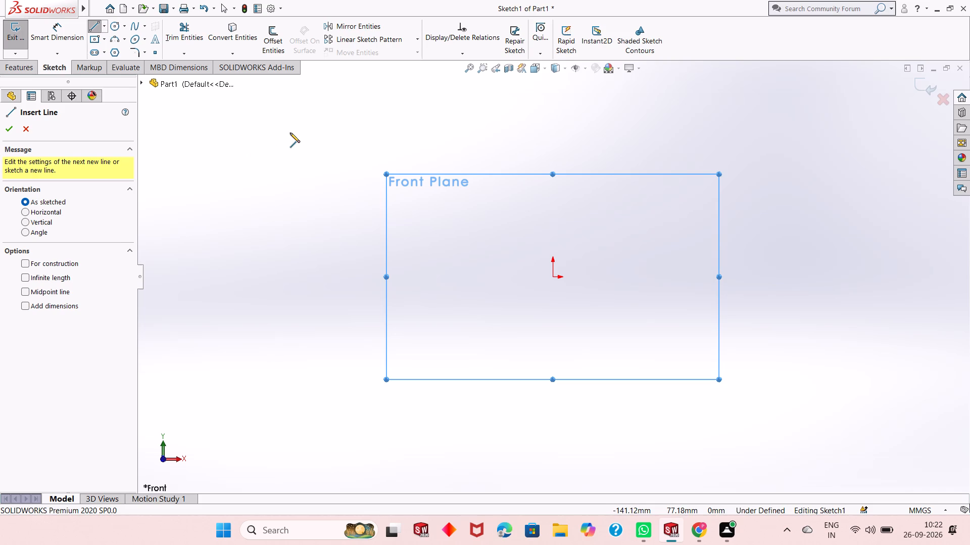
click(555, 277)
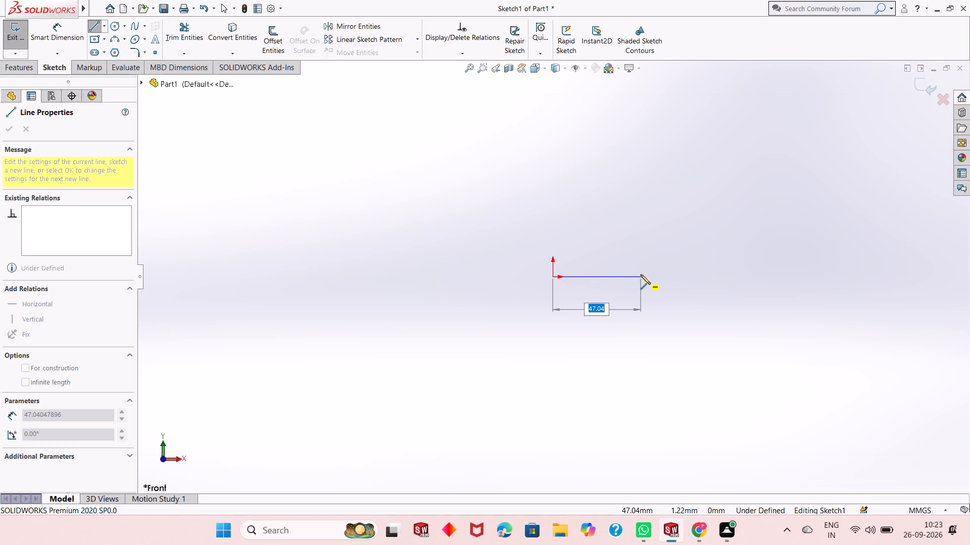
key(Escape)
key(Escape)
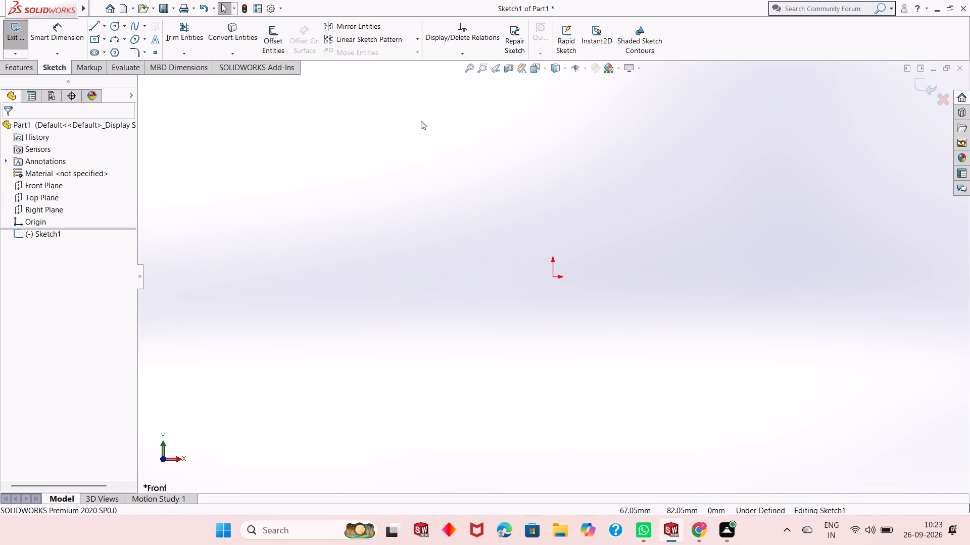
Draw a 17 mm vertical line up from the origin, continued by two horizontal segments about 30 mm and 36 mm long.
click(92, 29)
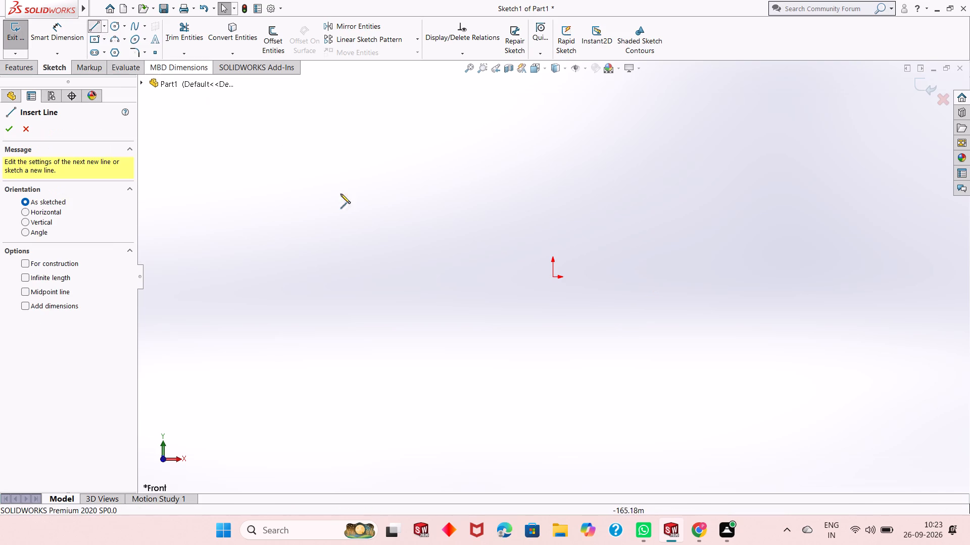
click(553, 275)
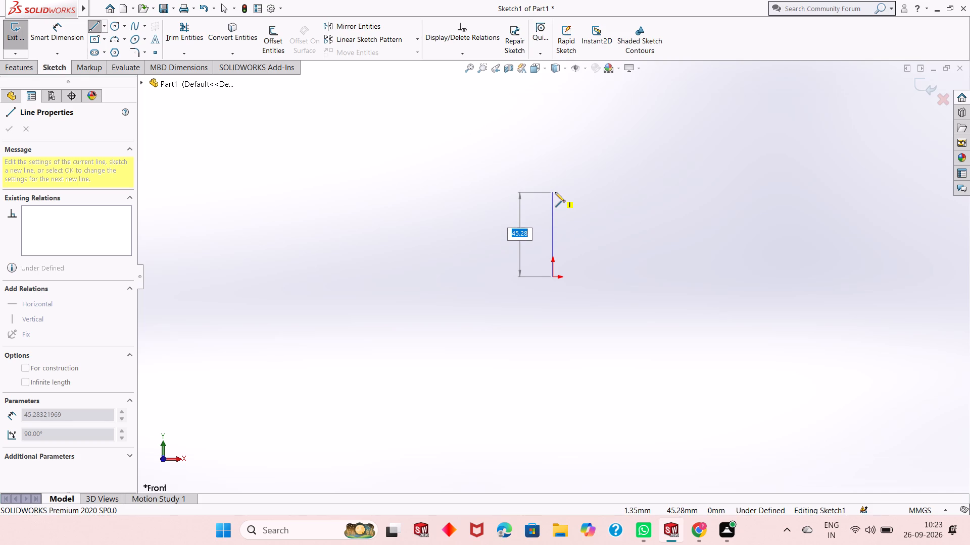
text(17)
key(Return)
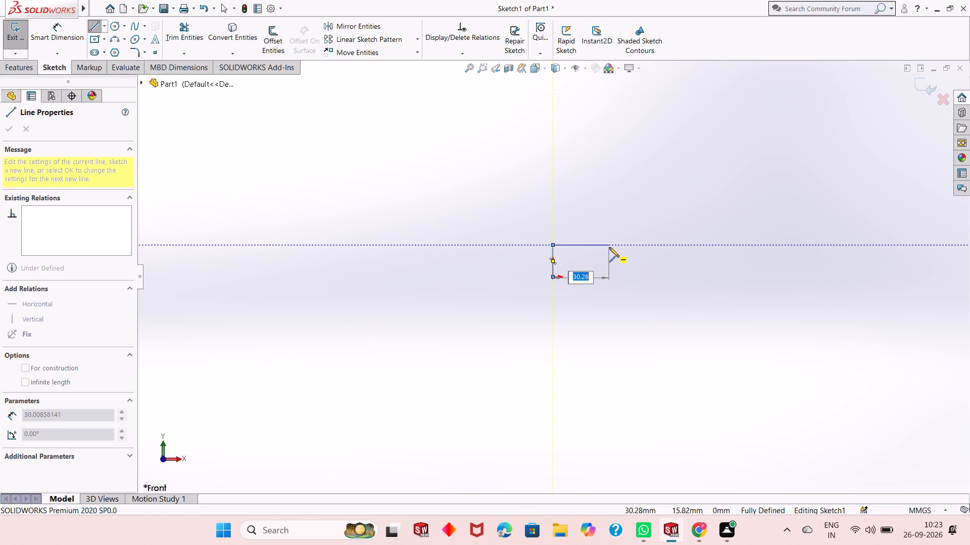
click(609, 247)
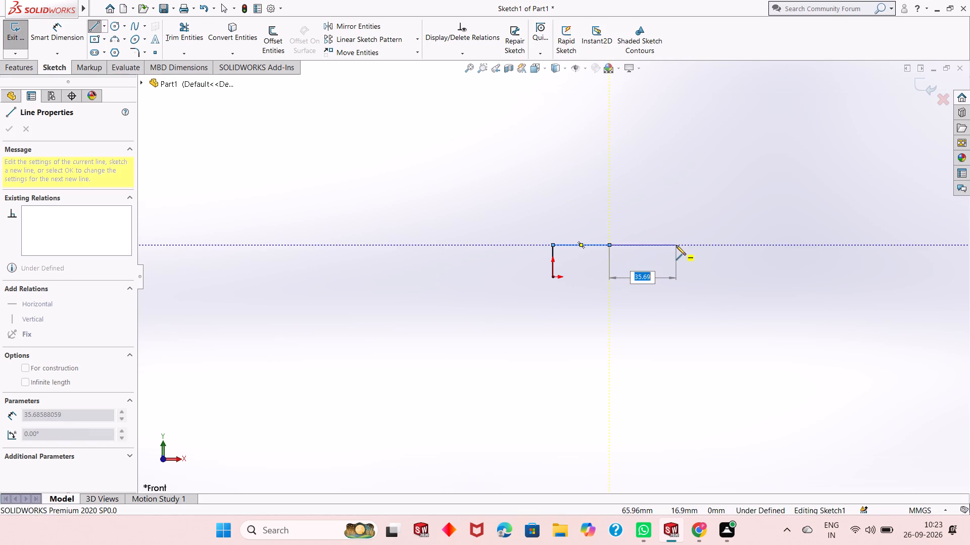
click(676, 245)
right_click(676, 245)
click(706, 250)
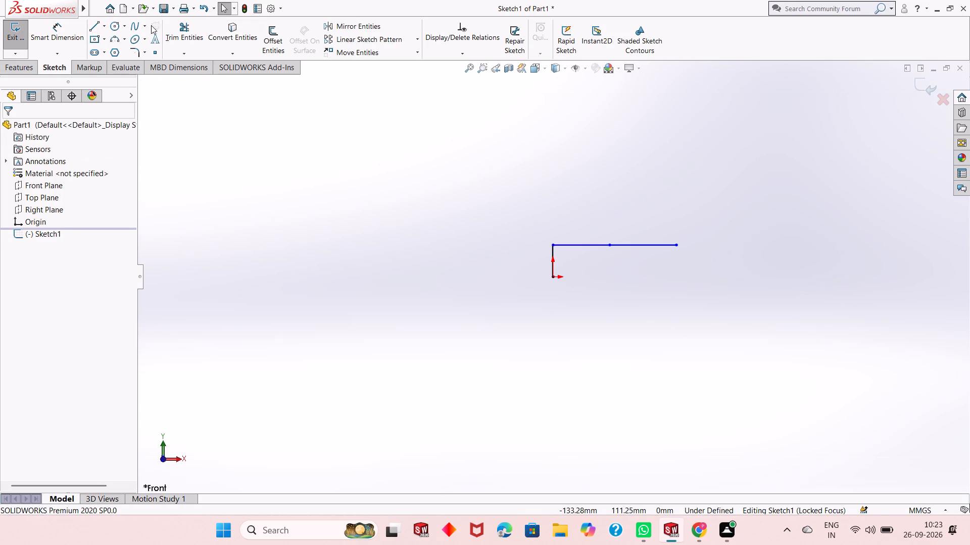
Close the L-shaped profile back to the origin, extending the ledge about 61 mm, rising about 65 mm, with a base about 172 mm long.
click(98, 24)
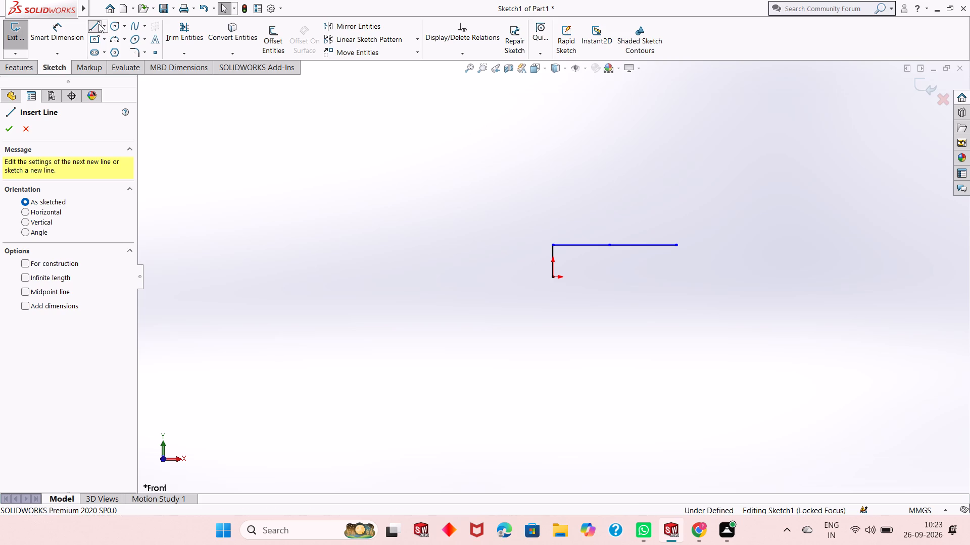
click(677, 247)
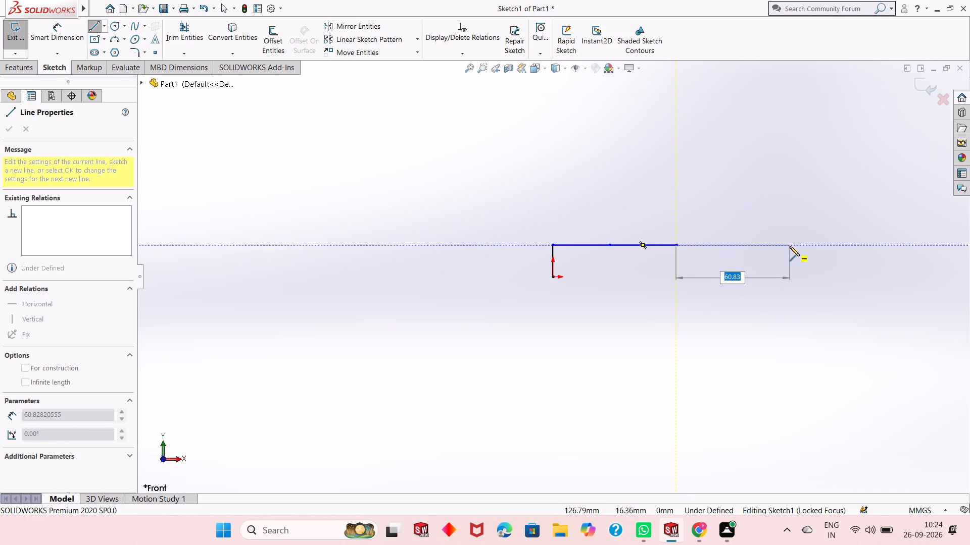
click(790, 246)
click(790, 246)
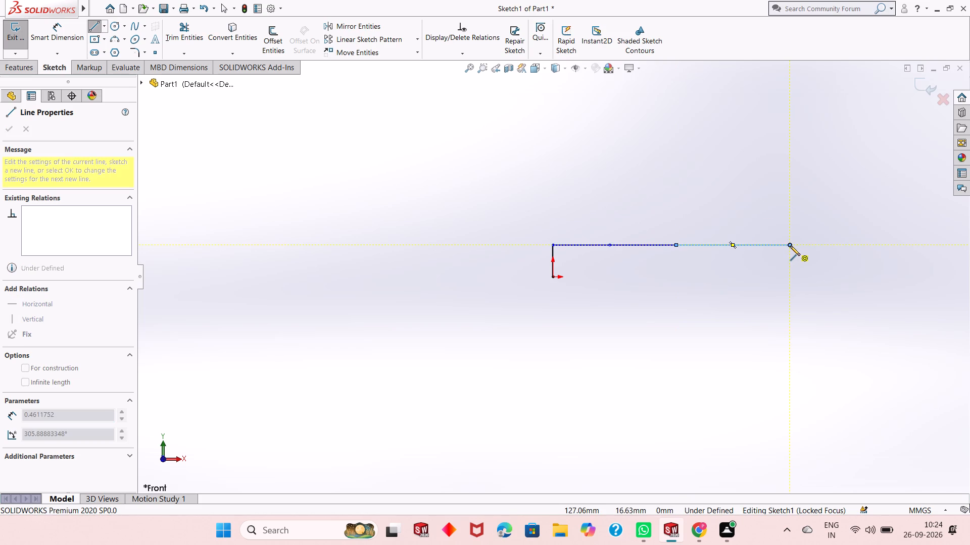
click(790, 124)
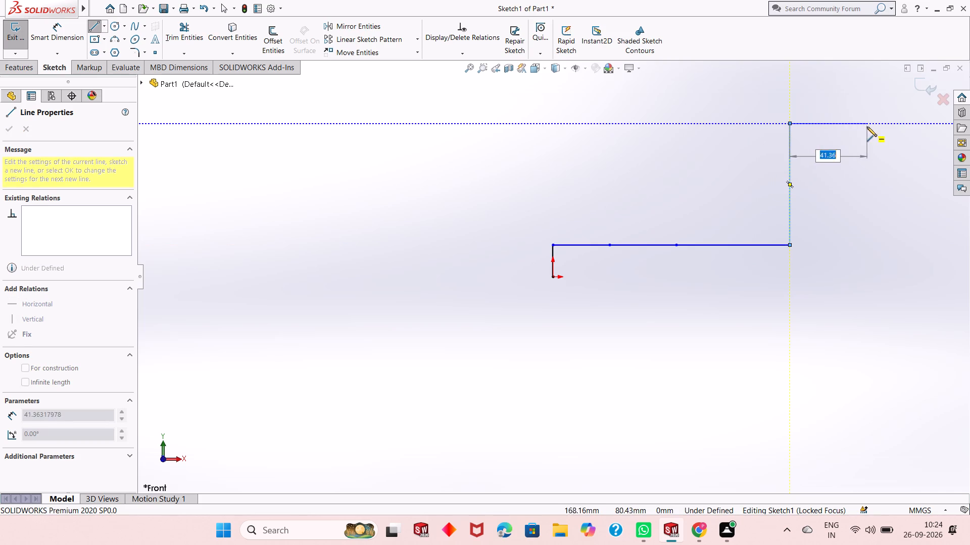
click(875, 127)
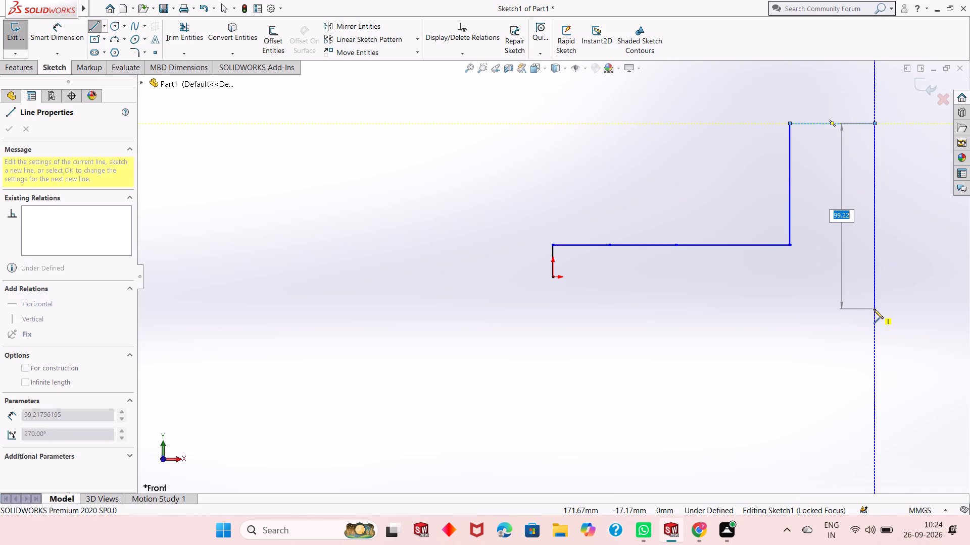
click(875, 275)
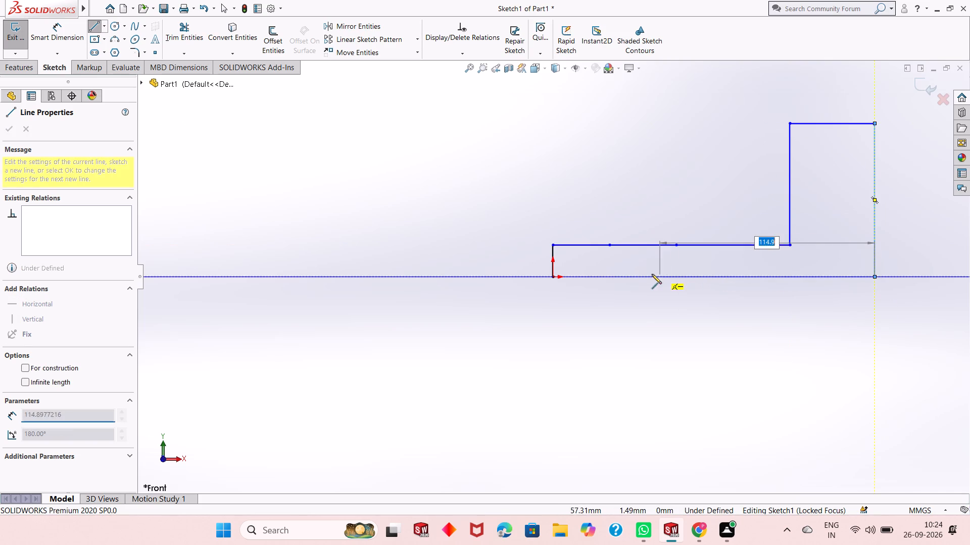
click(553, 276)
right_click(553, 276)
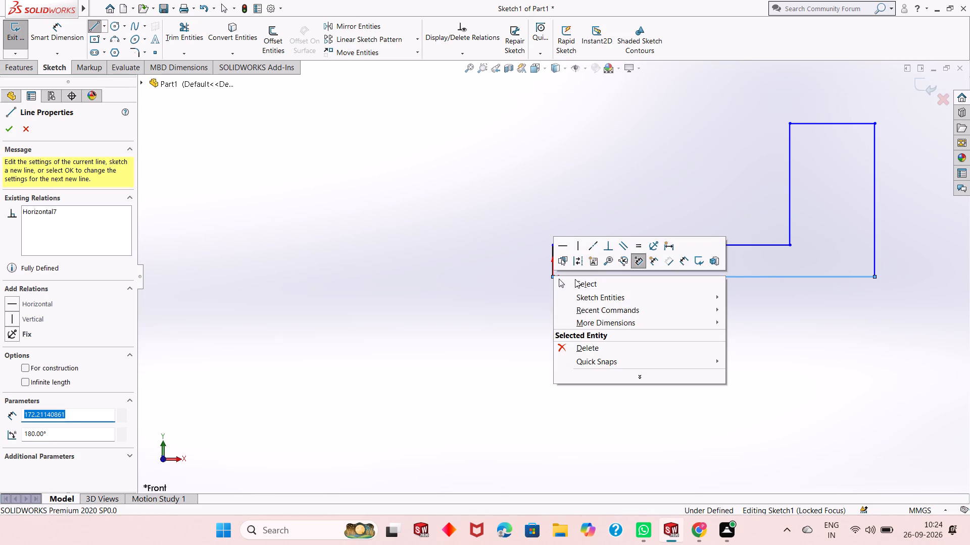
click(586, 282)
Dimension the bottom edge of the profile at 184 mm.
scroll(713, 269, down, 1)
scroll(709, 269, up, 4)
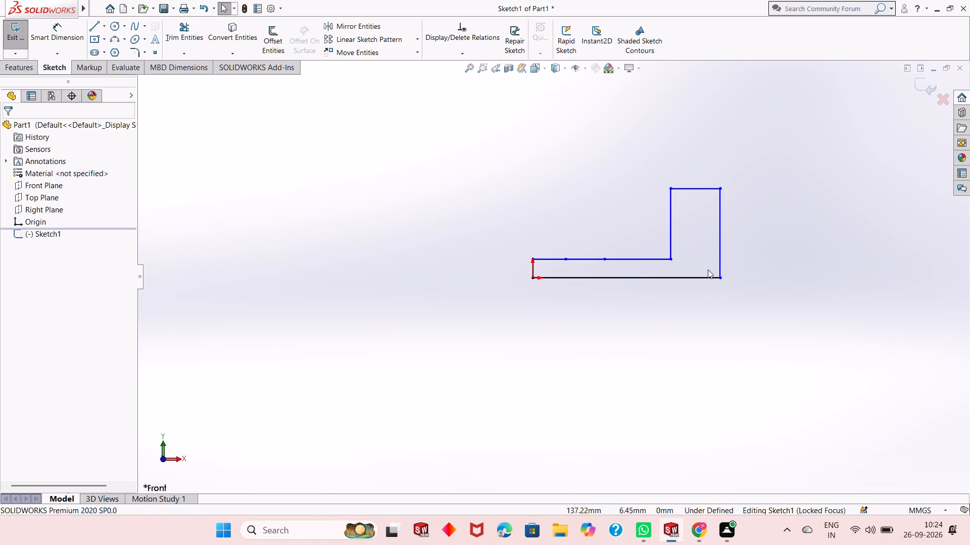
scroll(683, 235, down, 2)
scroll(606, 292, down, 1)
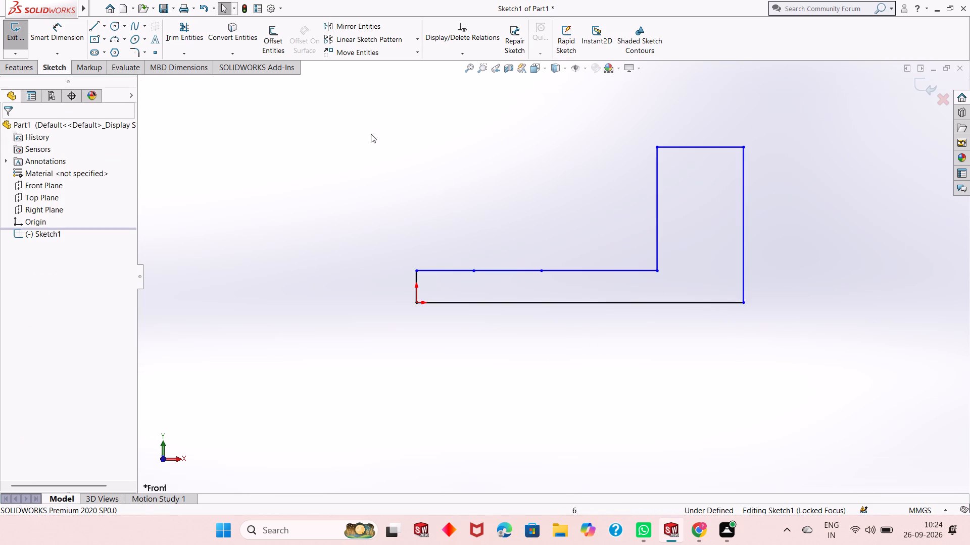
click(68, 31)
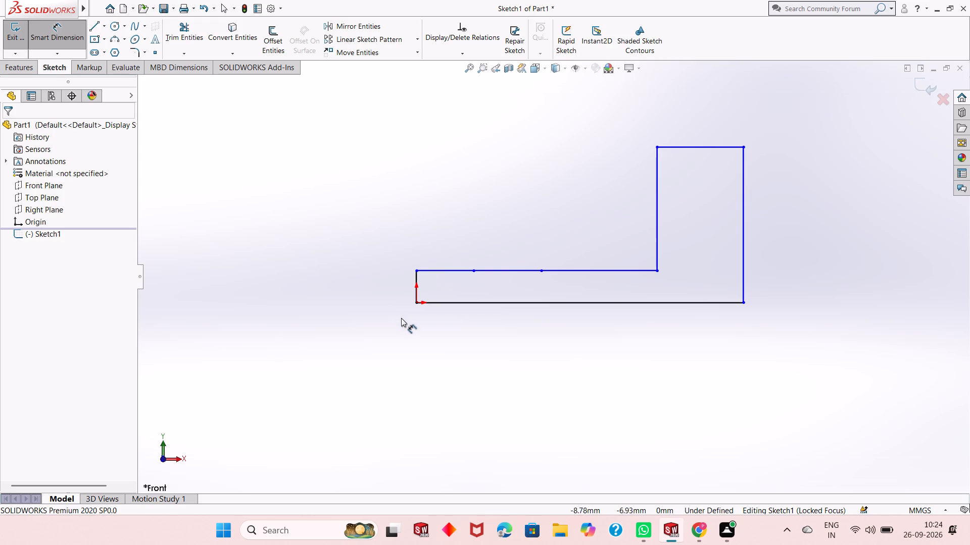
click(561, 302)
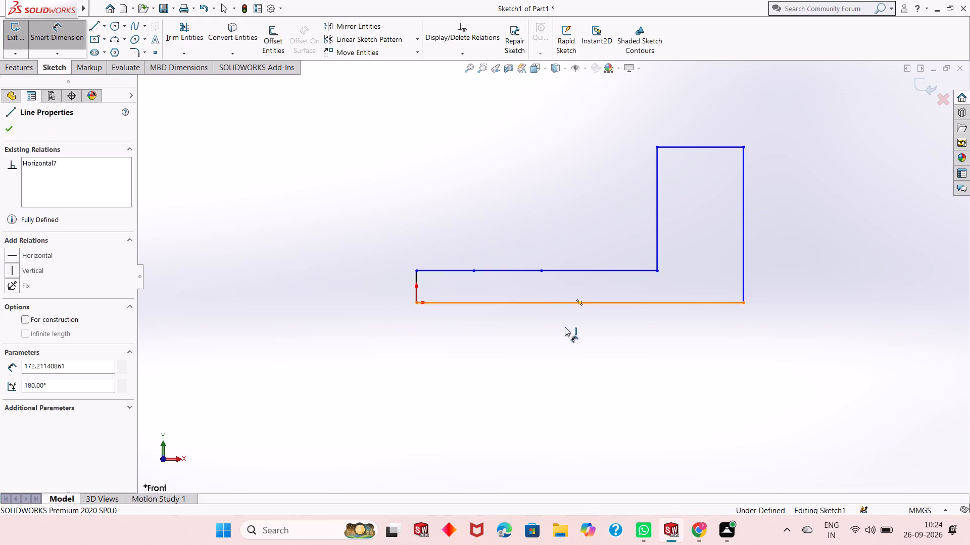
click(565, 376)
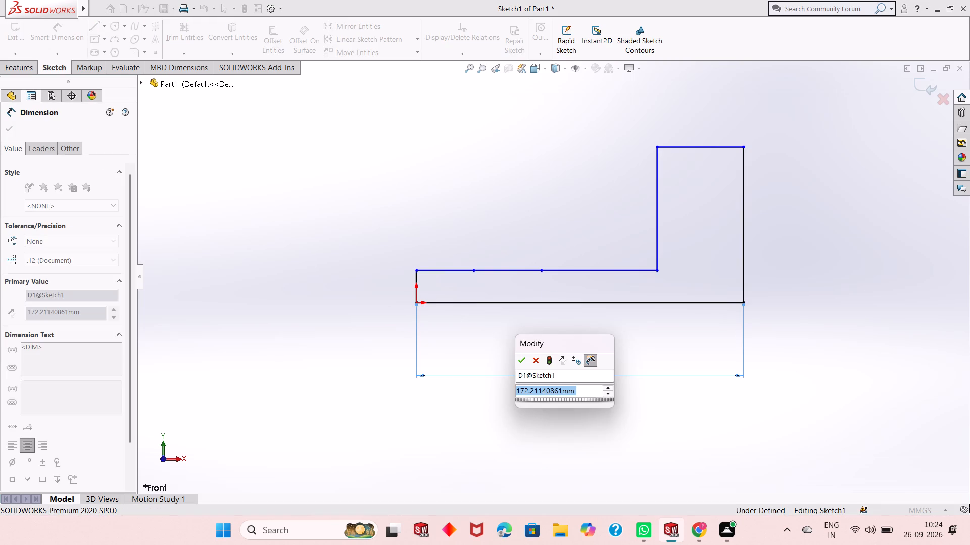
text(184)
key(Return)
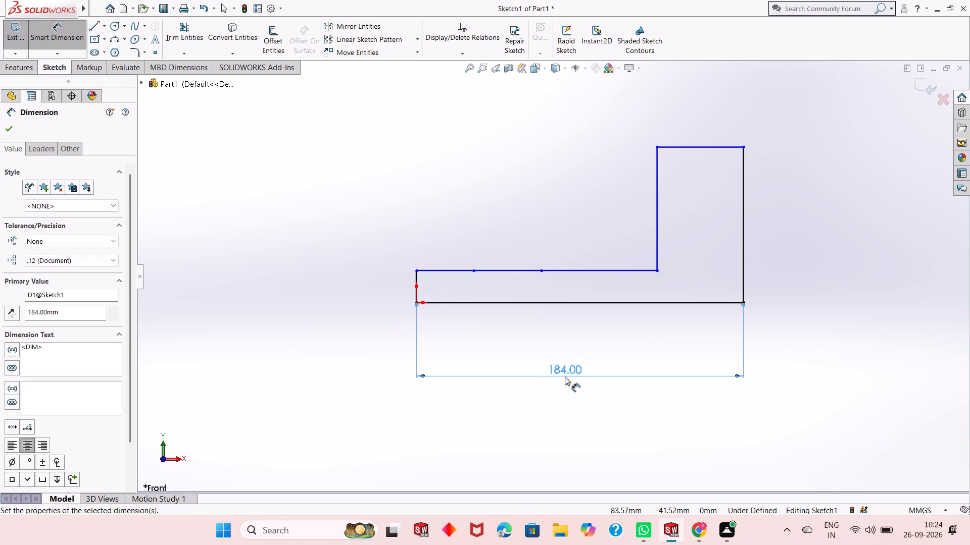
Dimension the short vertical edge at the origin at 17 mm and the tall outer vertical edge at 62 mm.
click(415, 279)
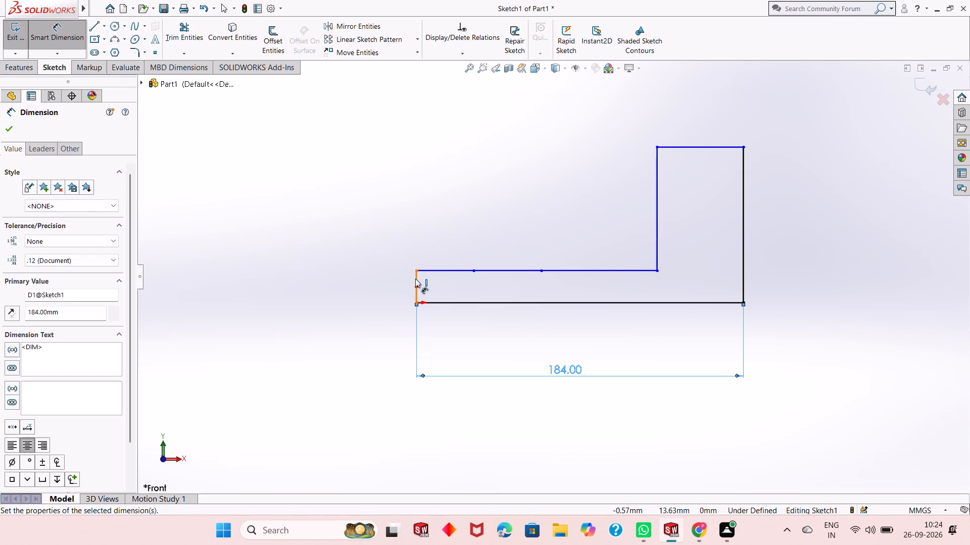
click(352, 295)
text(17)
key(Return)
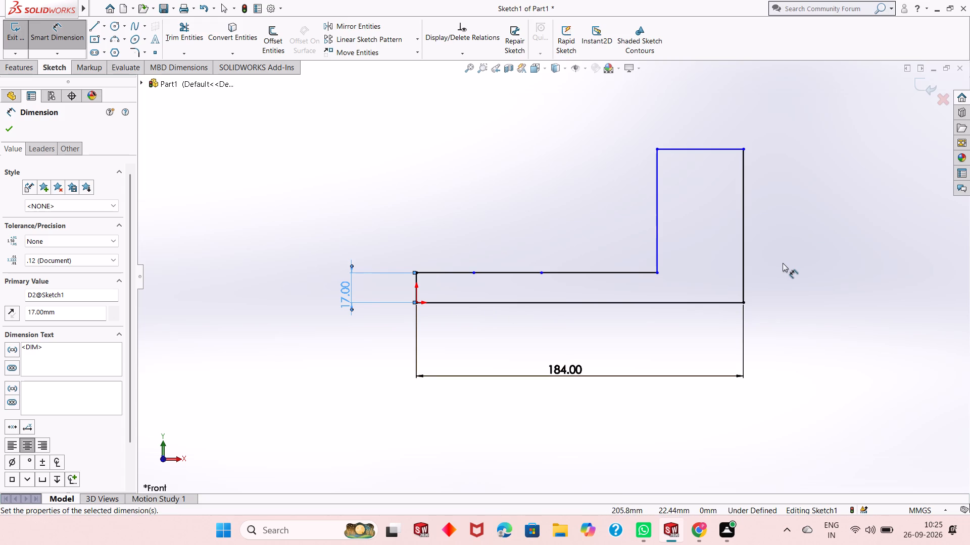
click(743, 230)
click(884, 230)
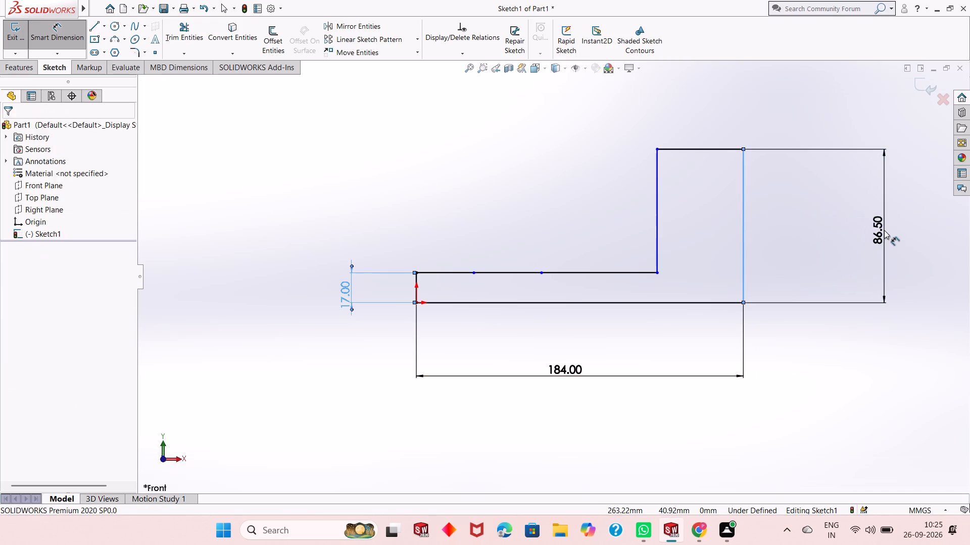
text(62)
key(Return)
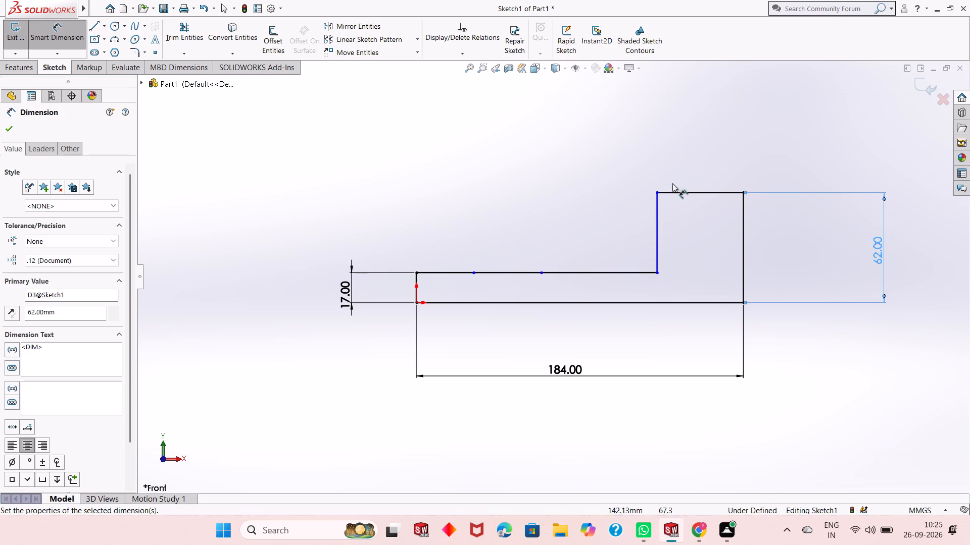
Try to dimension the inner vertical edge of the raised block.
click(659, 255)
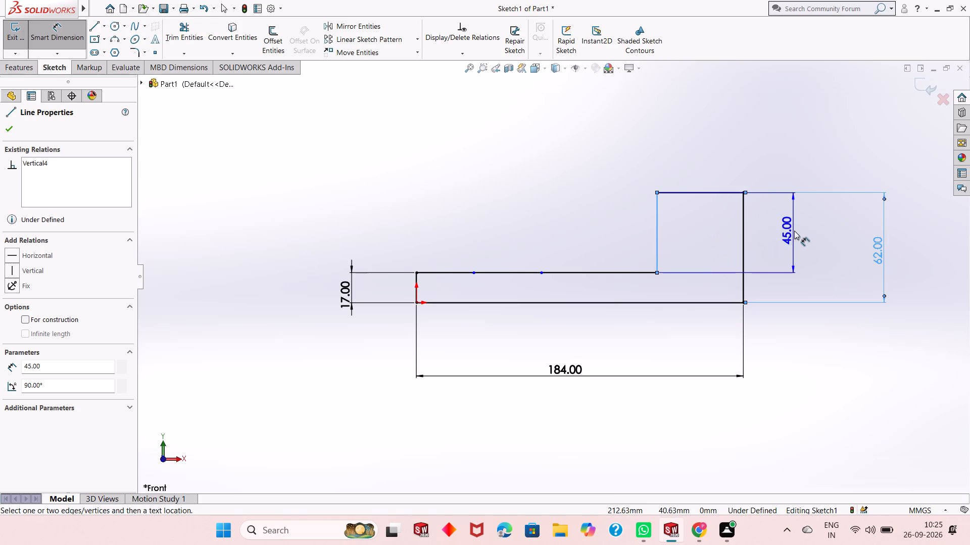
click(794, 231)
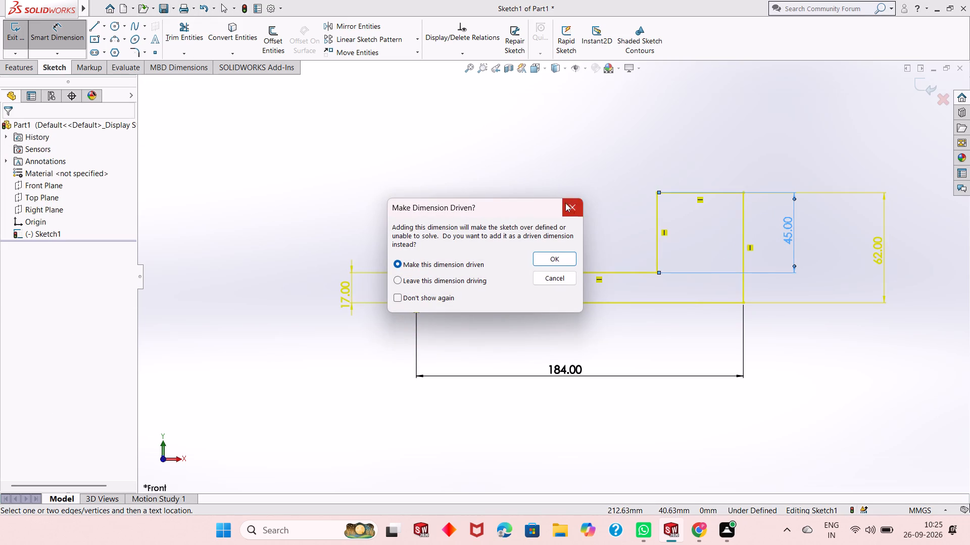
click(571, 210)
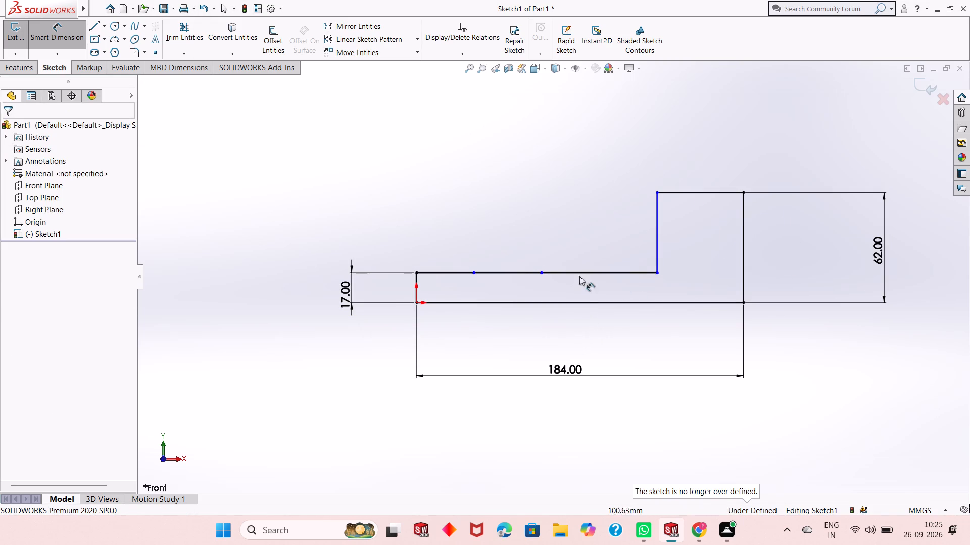
Dimension the middle segment of the low ledge's top edge at 16 mm.
click(505, 274)
click(509, 347)
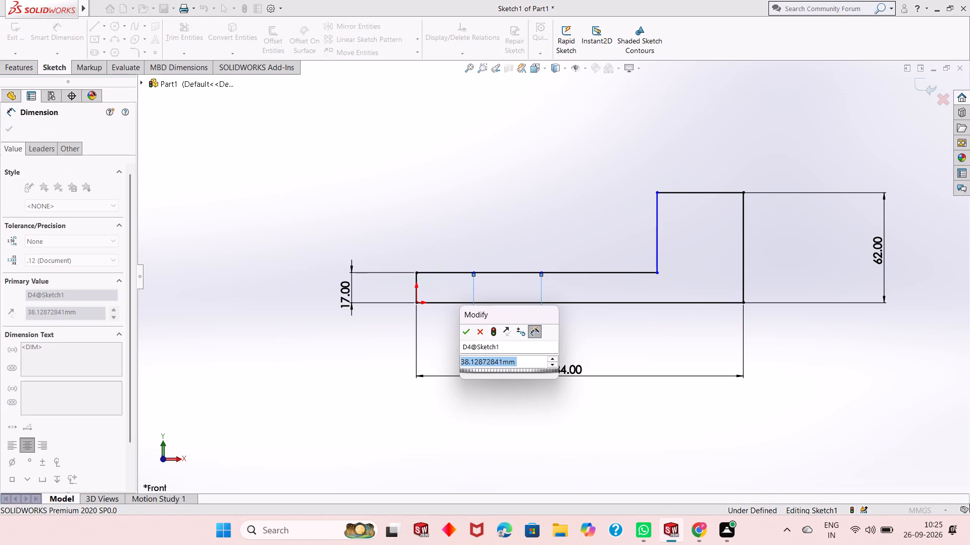
text(16)
key(Return)
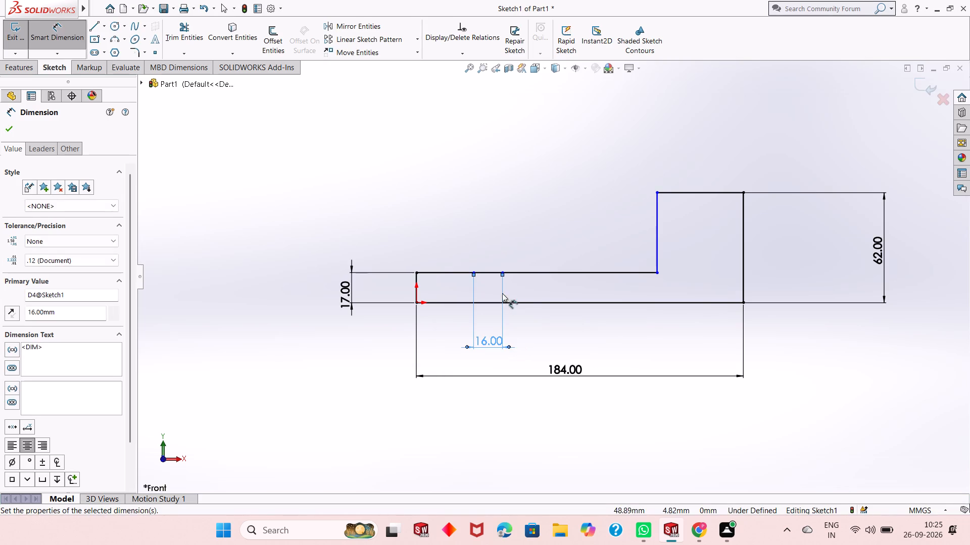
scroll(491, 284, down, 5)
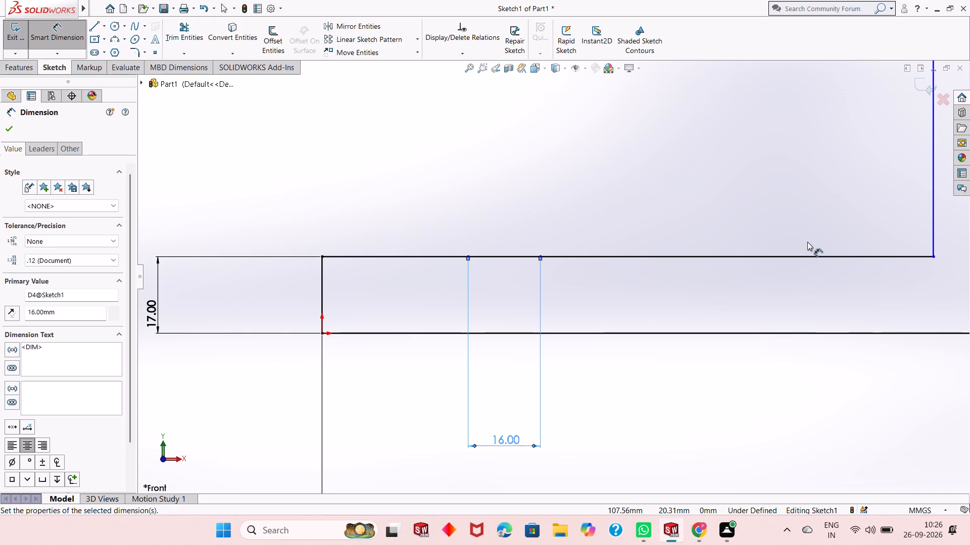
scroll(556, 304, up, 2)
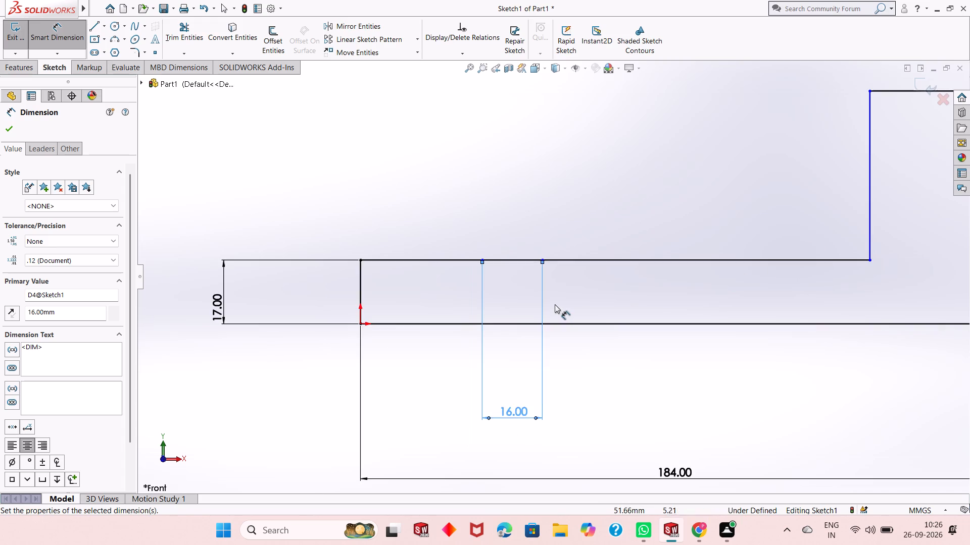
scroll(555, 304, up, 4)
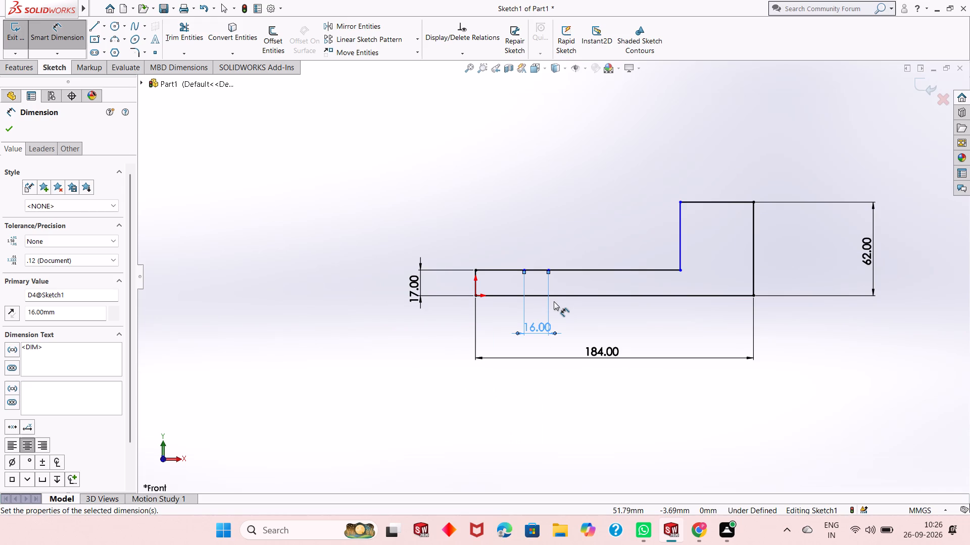
Dimension the horizontal distance from the midpoint of the ledge's 16 mm segment to the raised block's outer top corner at 80+42+18 mm.
scroll(554, 301, down, 1)
scroll(554, 301, up, 1)
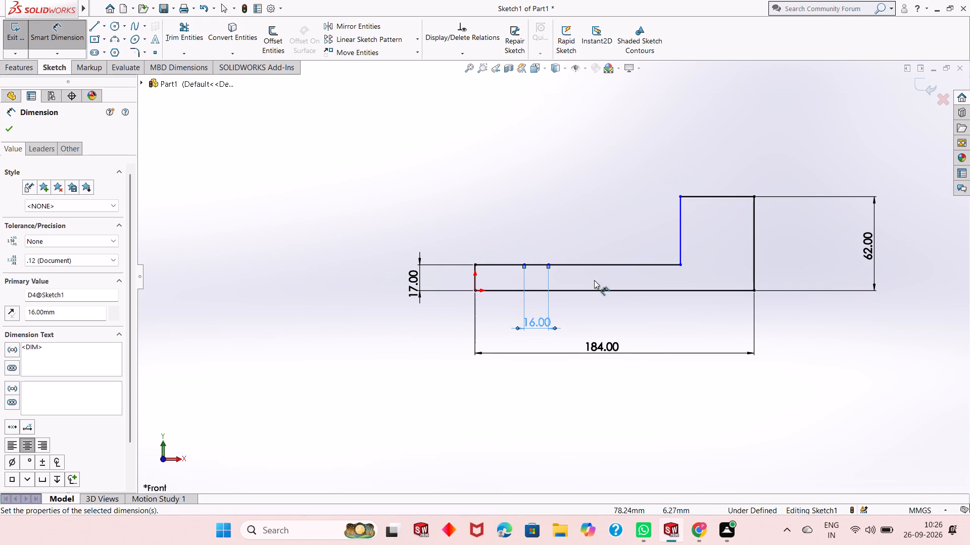
right_click(364, 315)
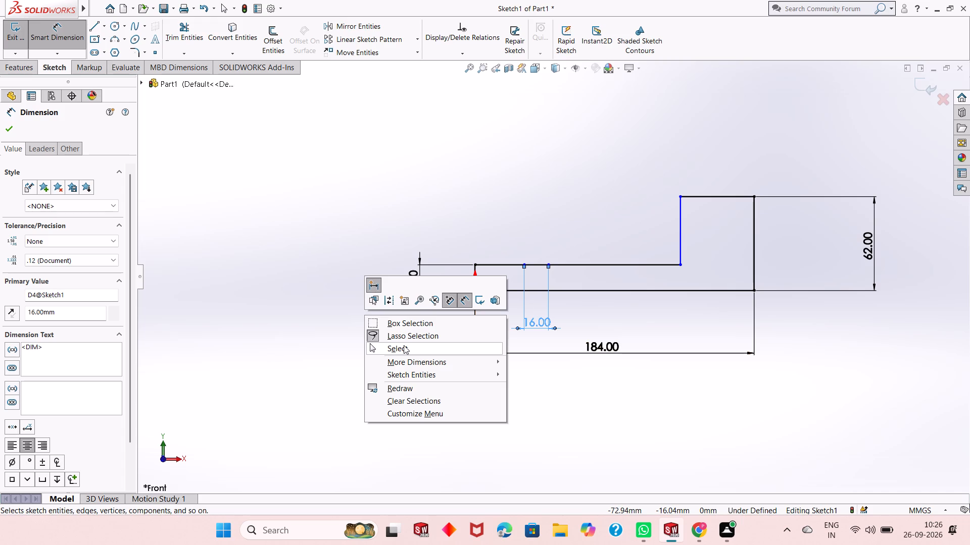
click(404, 346)
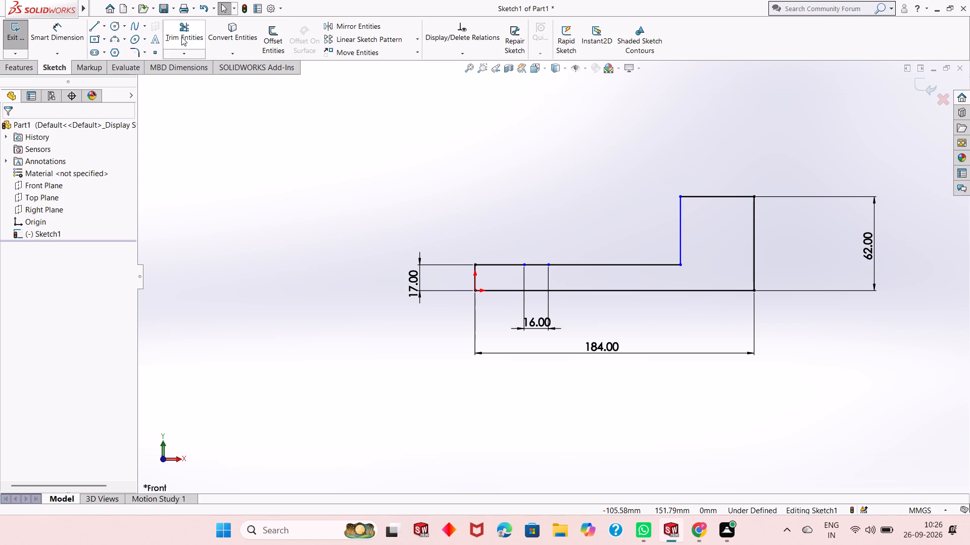
click(79, 33)
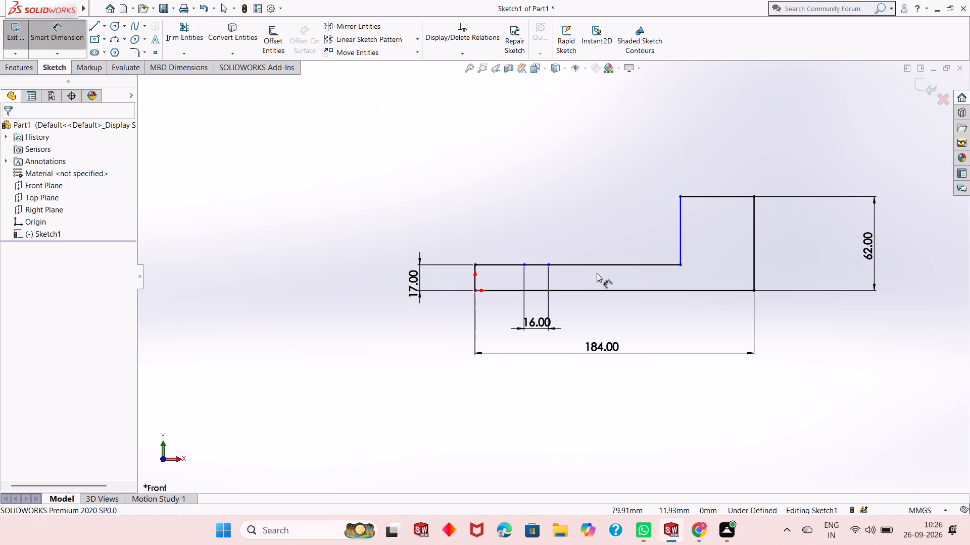
click(536, 264)
click(757, 198)
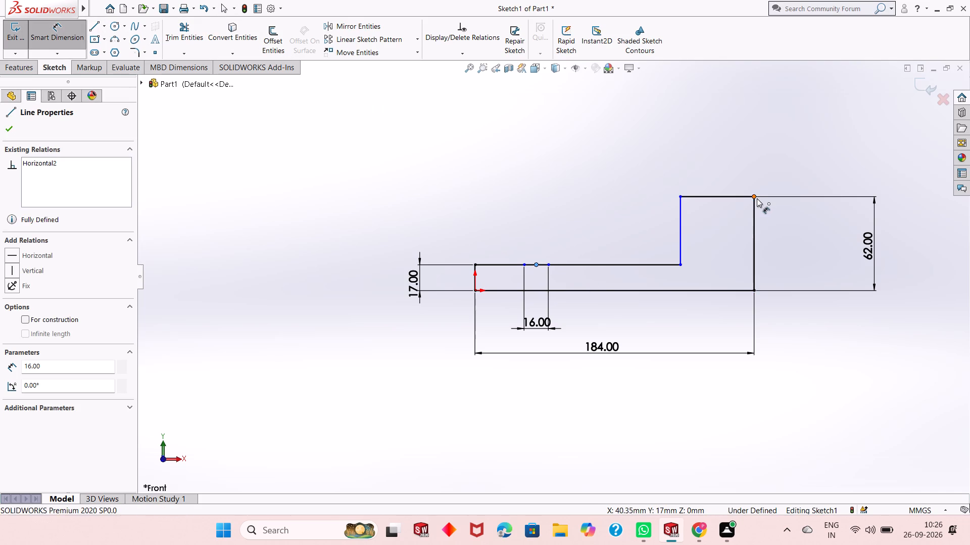
click(689, 395)
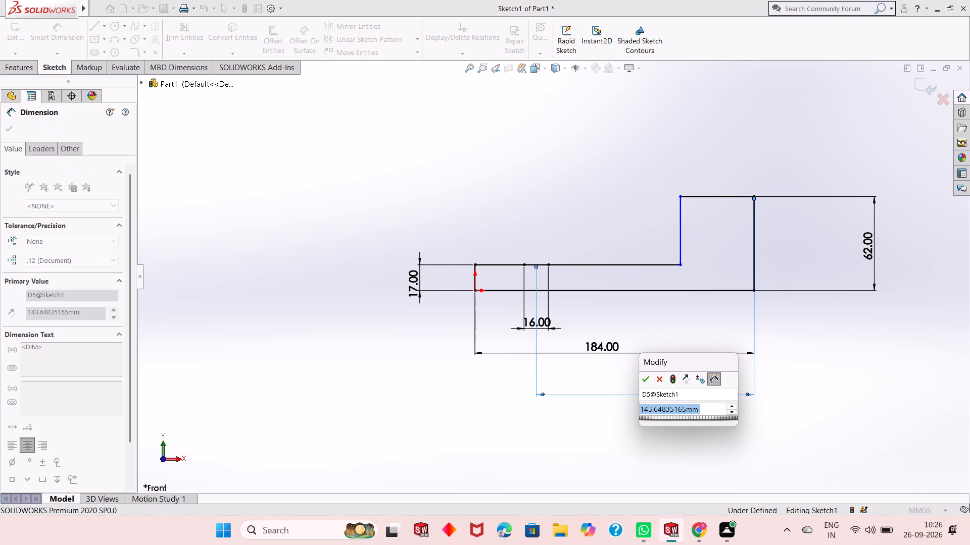
text(80+)
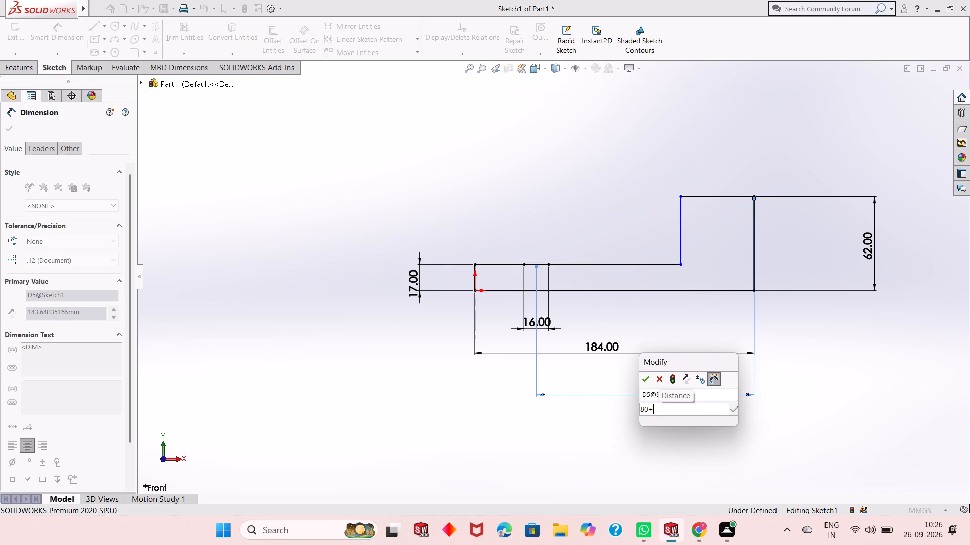
text(42+)
key(1)
key(8)
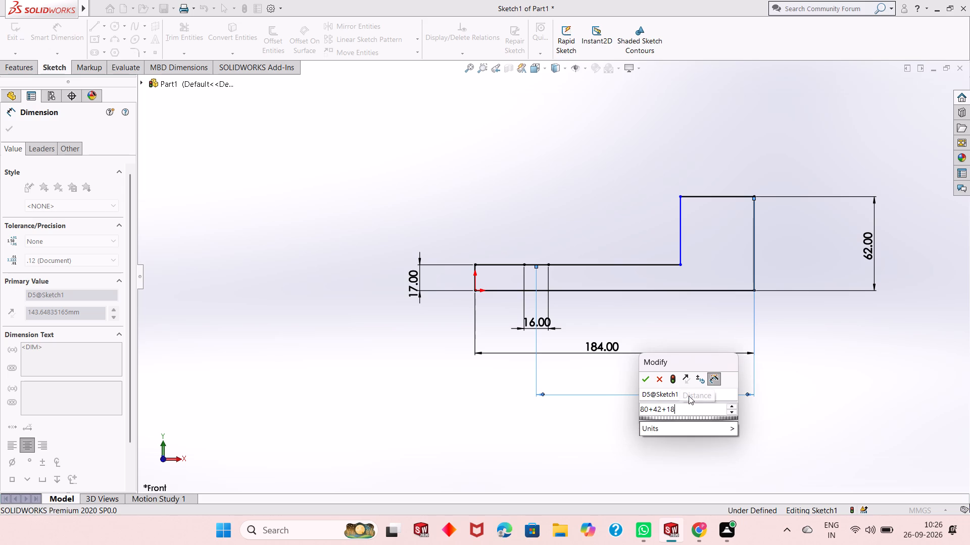
key(Return)
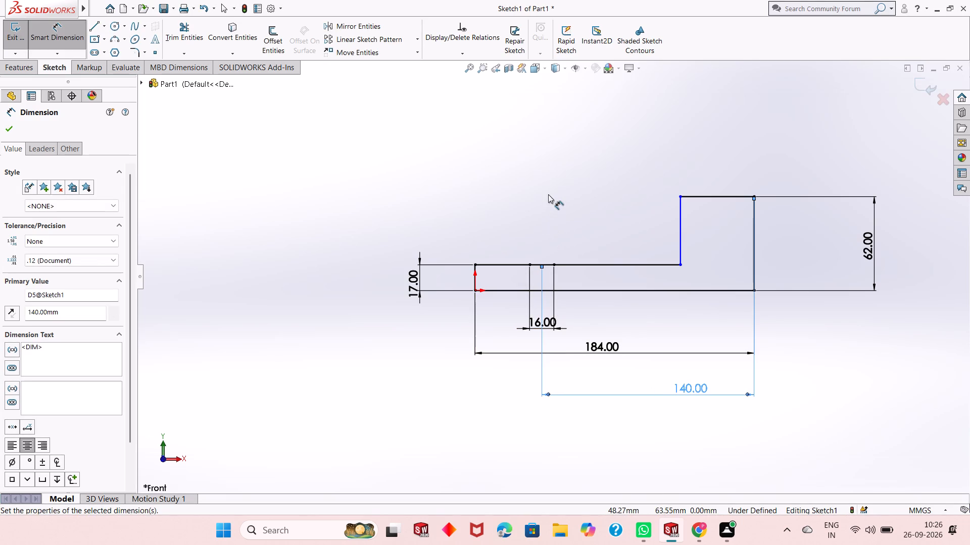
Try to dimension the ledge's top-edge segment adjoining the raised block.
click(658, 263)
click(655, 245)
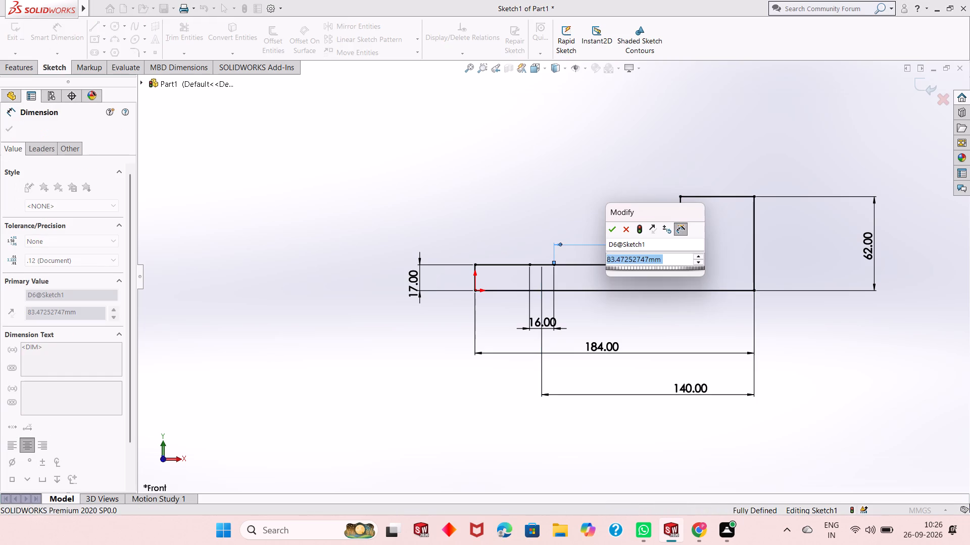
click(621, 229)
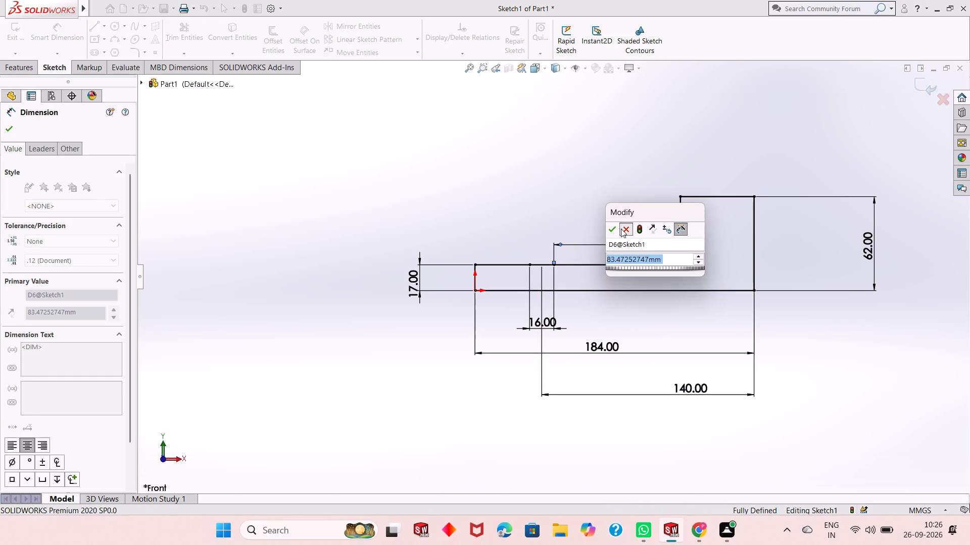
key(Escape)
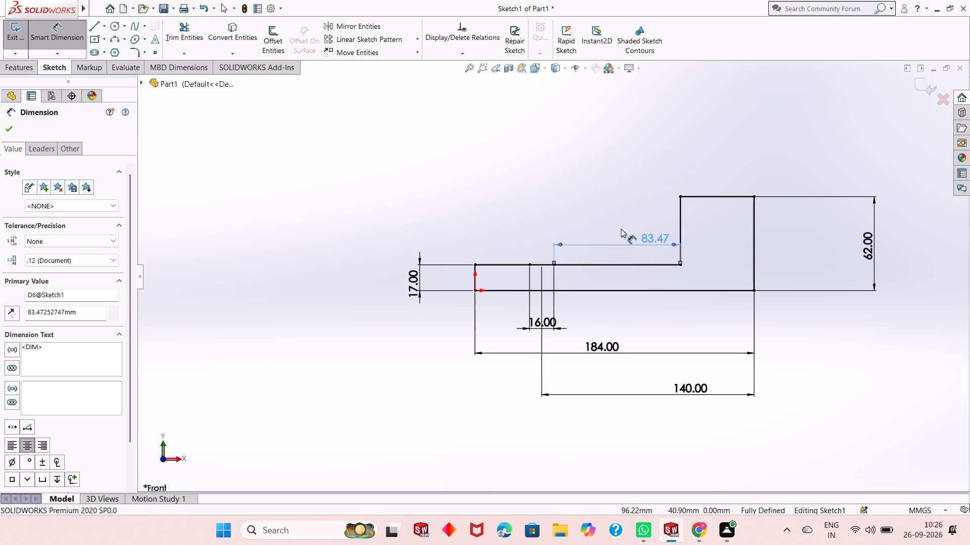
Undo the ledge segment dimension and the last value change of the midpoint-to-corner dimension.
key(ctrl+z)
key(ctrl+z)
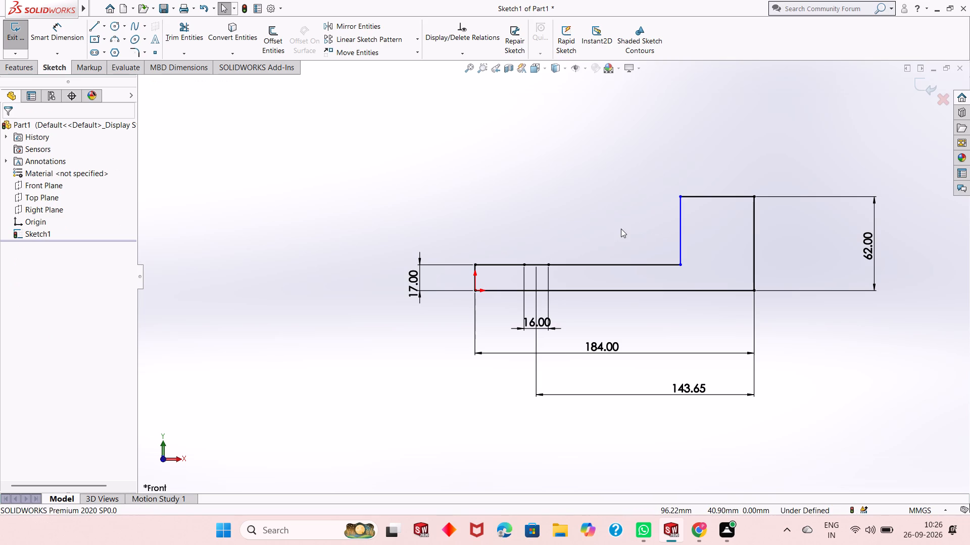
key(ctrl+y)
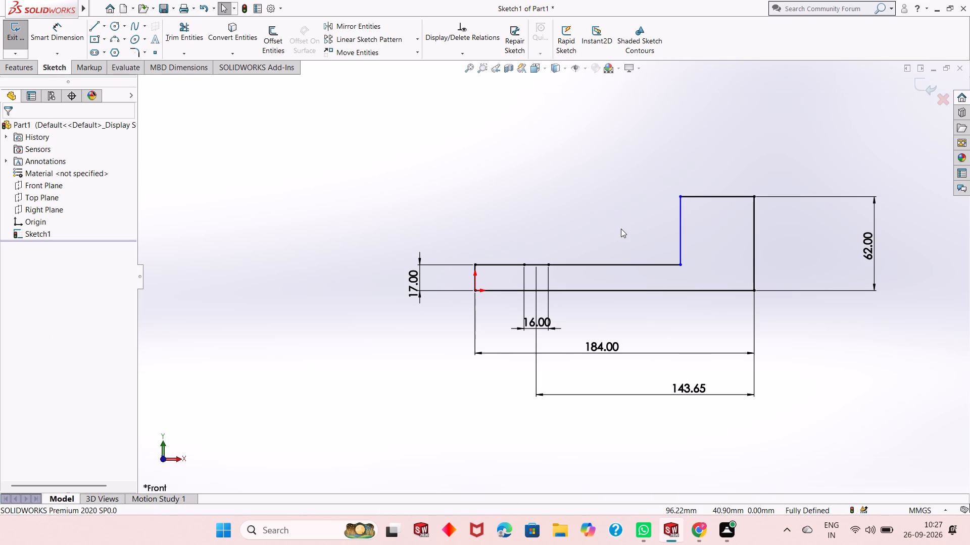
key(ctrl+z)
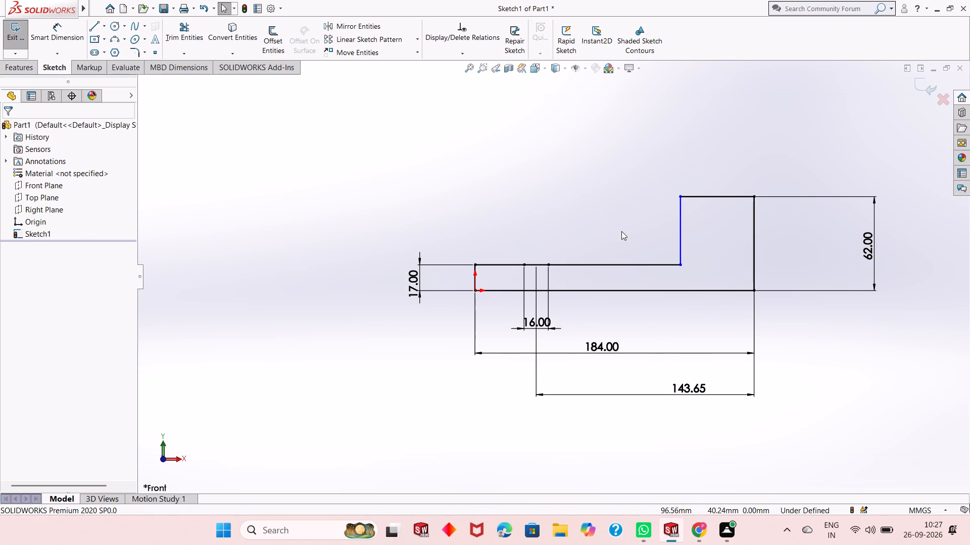
Set the dimension from the 16 mm segment's midpoint to the block's outer corner to 80+42+18 mm.
double_click(684, 386)
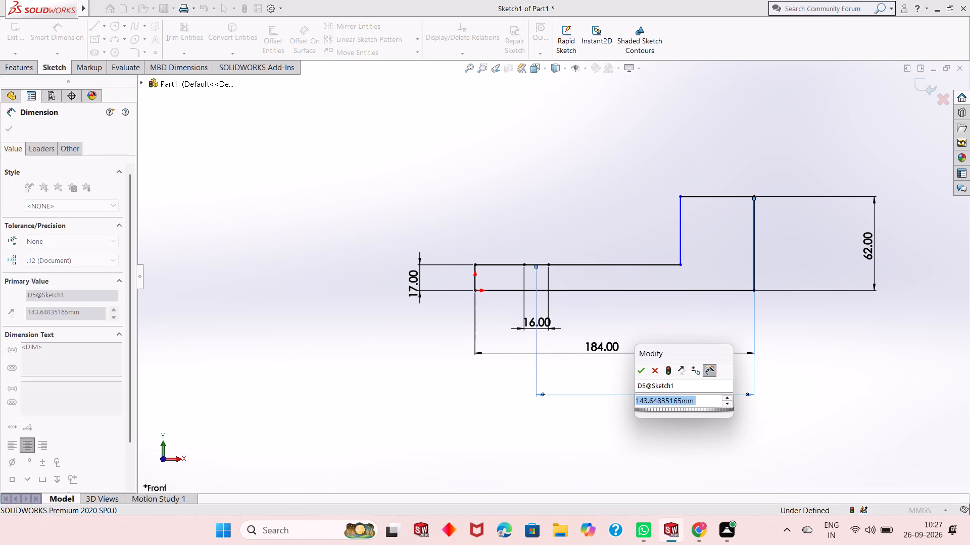
text(80)
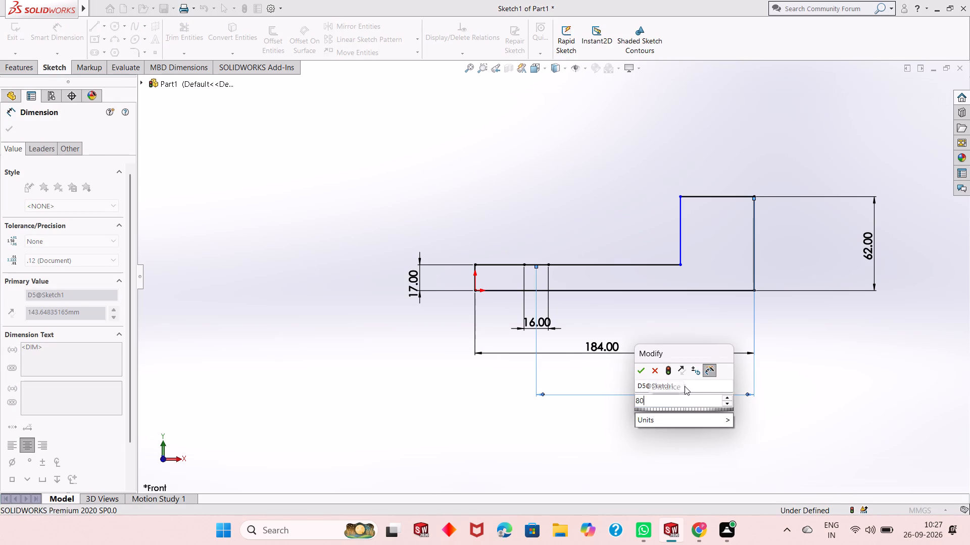
text(+42+18)
key(Return)
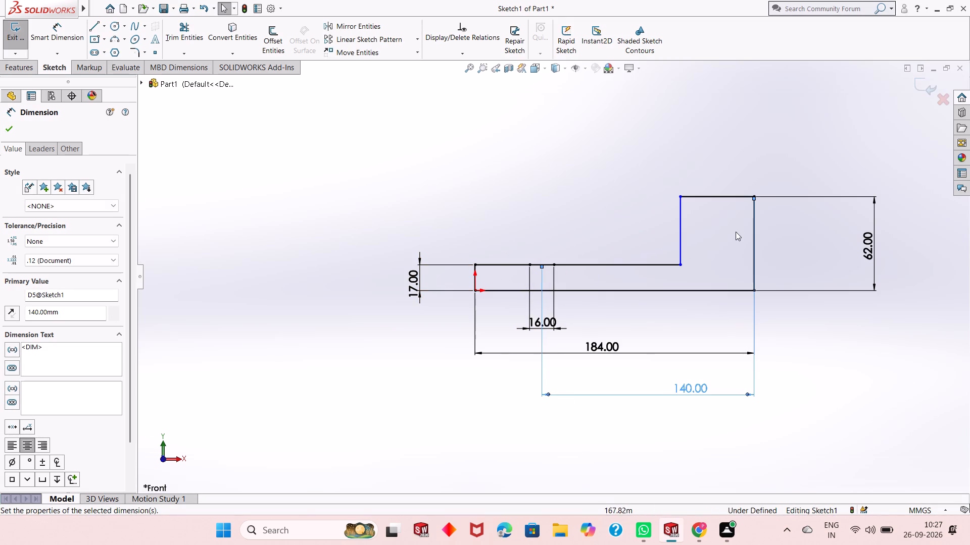
click(754, 249)
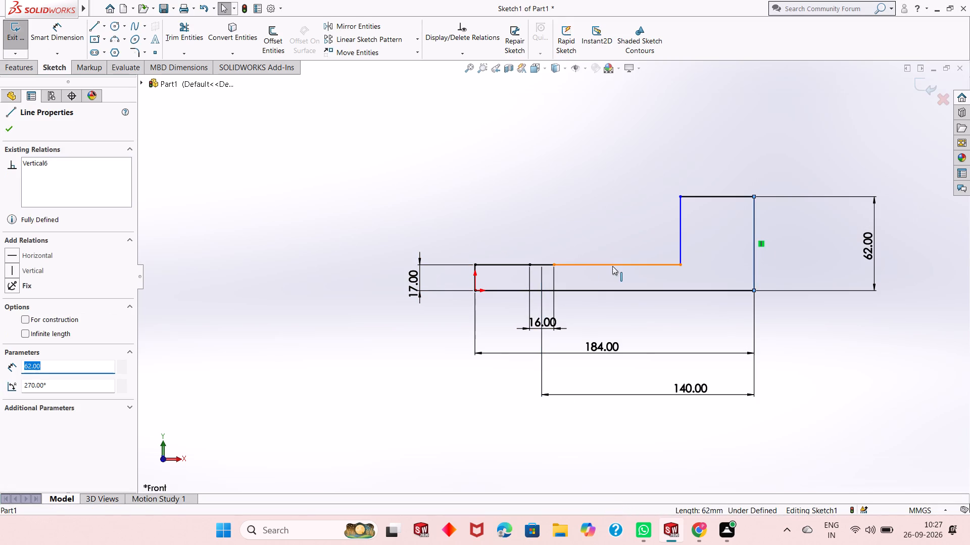
key(Escape)
key(Escape)
key(Escape)
key(Escape)
key(Escape)
key(Escape)
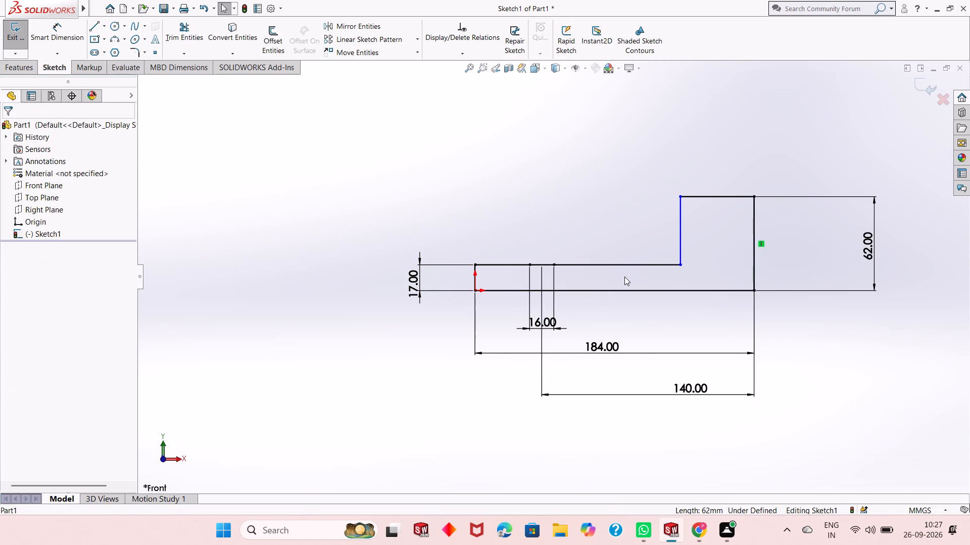
key(Escape)
key(Escape)
key(Escape)
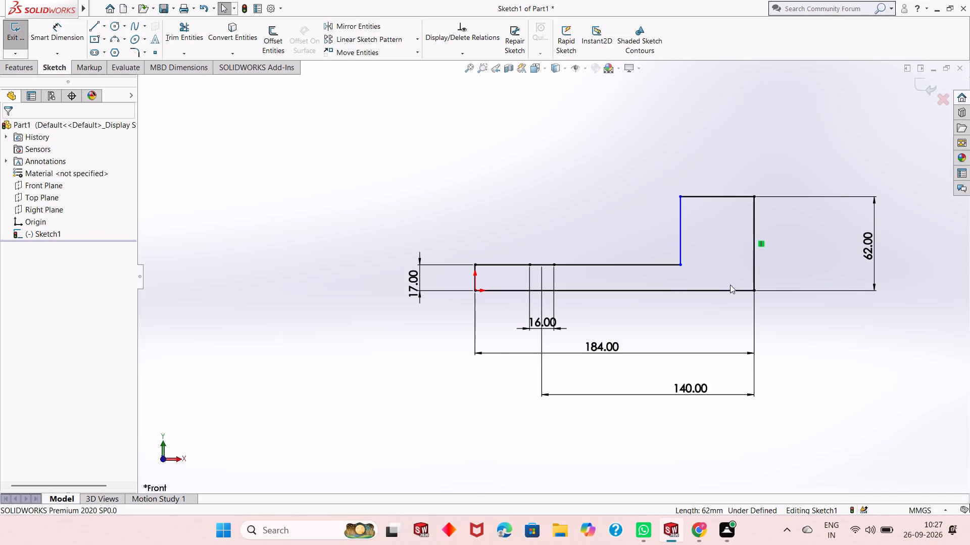
Dimension the top edge of the raised block at 42 mm.
click(72, 42)
click(734, 197)
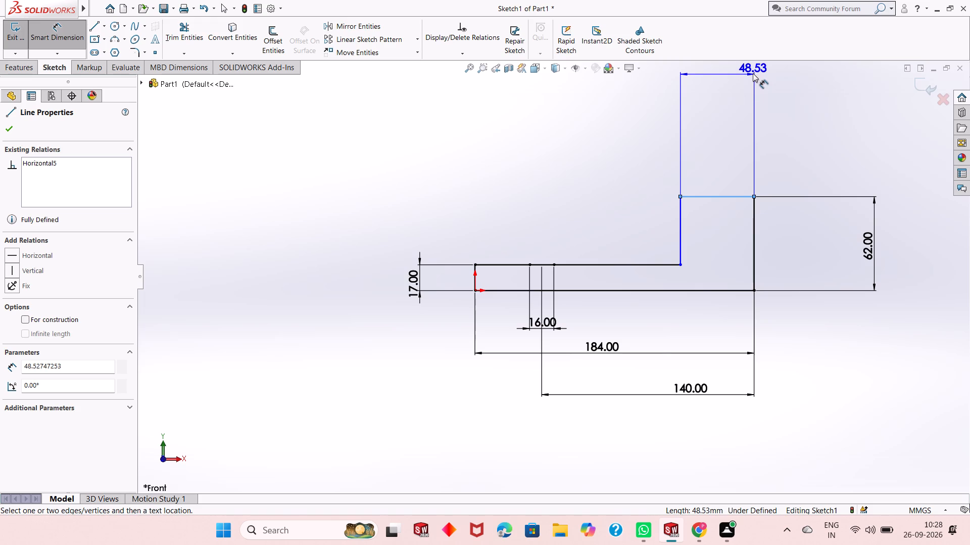
click(741, 114)
text(42)
key(Return)
right_click(430, 150)
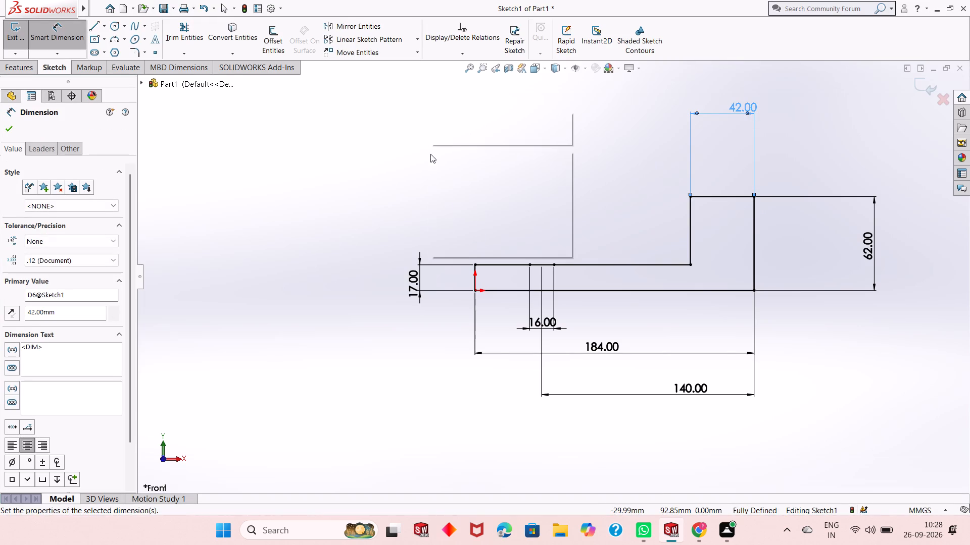
click(465, 184)
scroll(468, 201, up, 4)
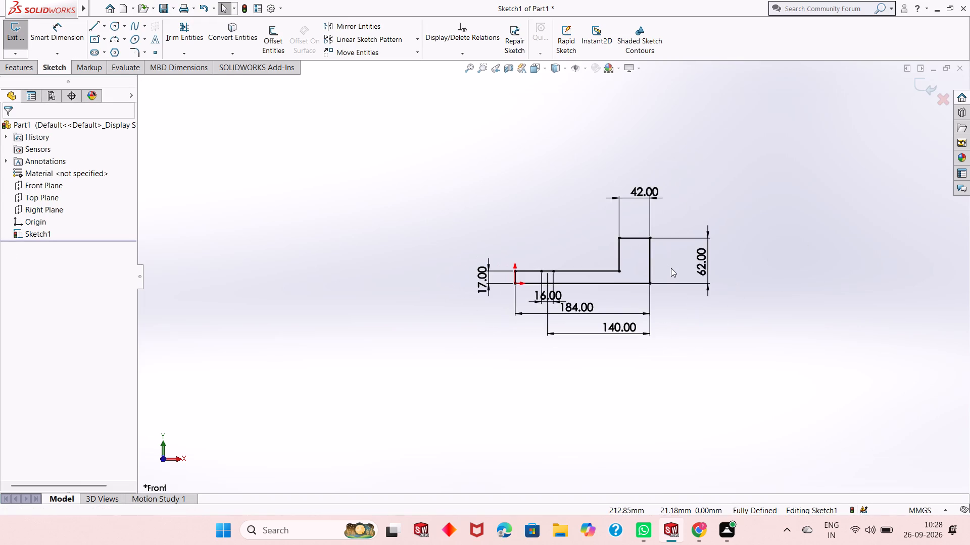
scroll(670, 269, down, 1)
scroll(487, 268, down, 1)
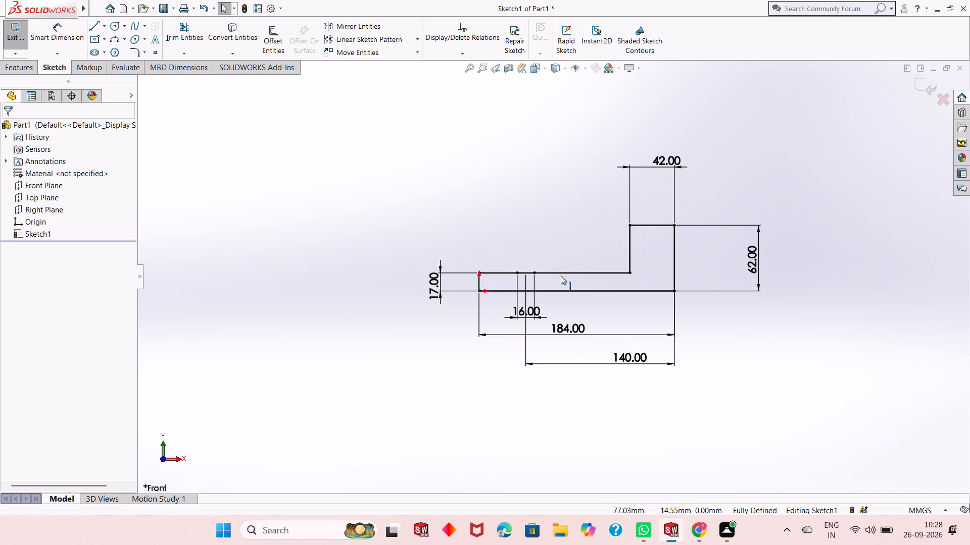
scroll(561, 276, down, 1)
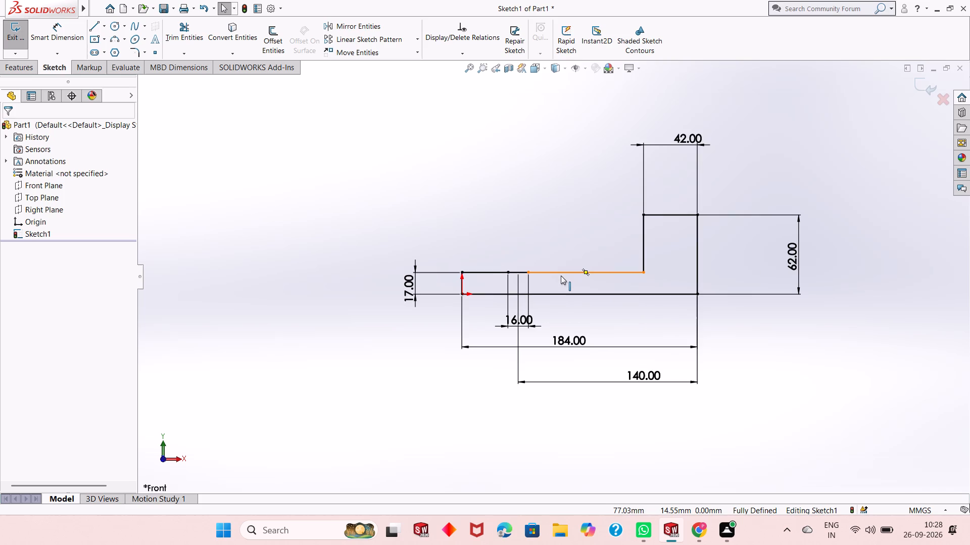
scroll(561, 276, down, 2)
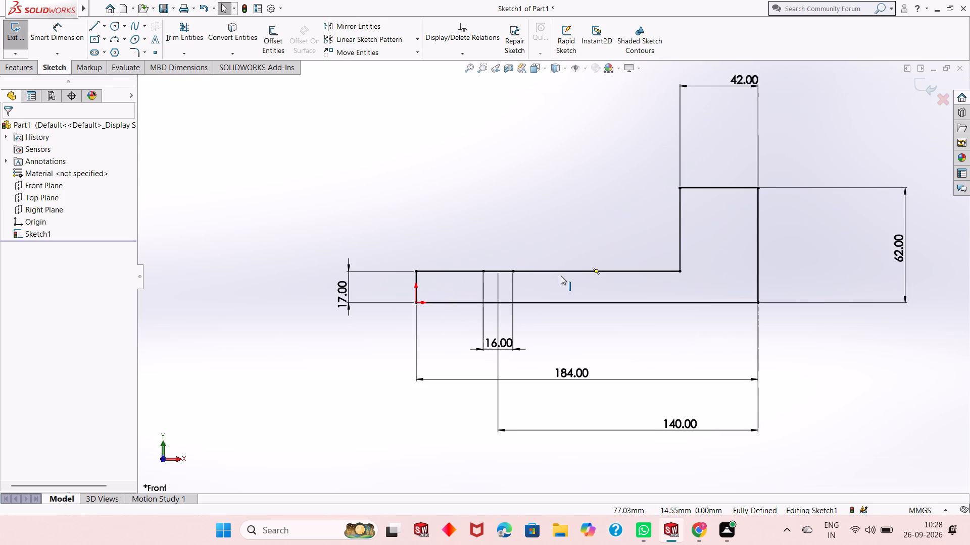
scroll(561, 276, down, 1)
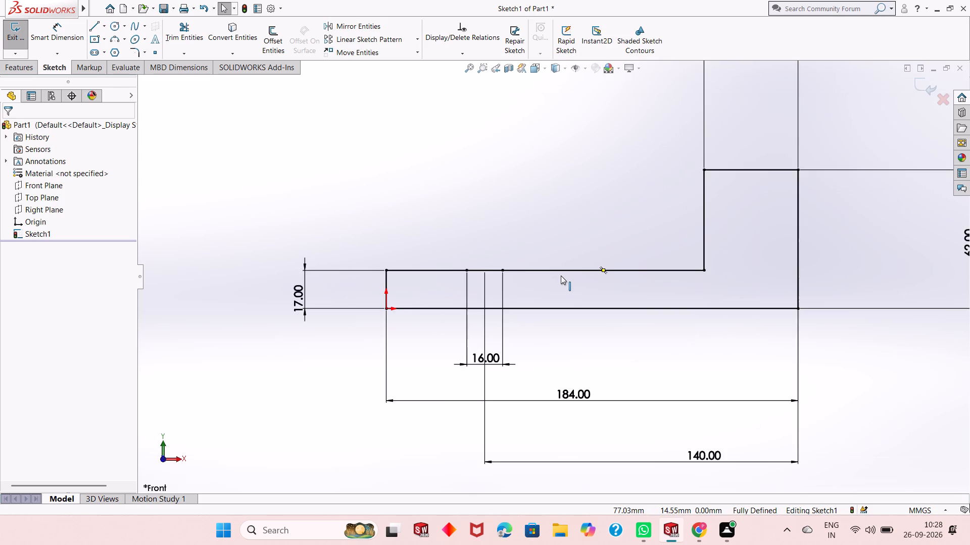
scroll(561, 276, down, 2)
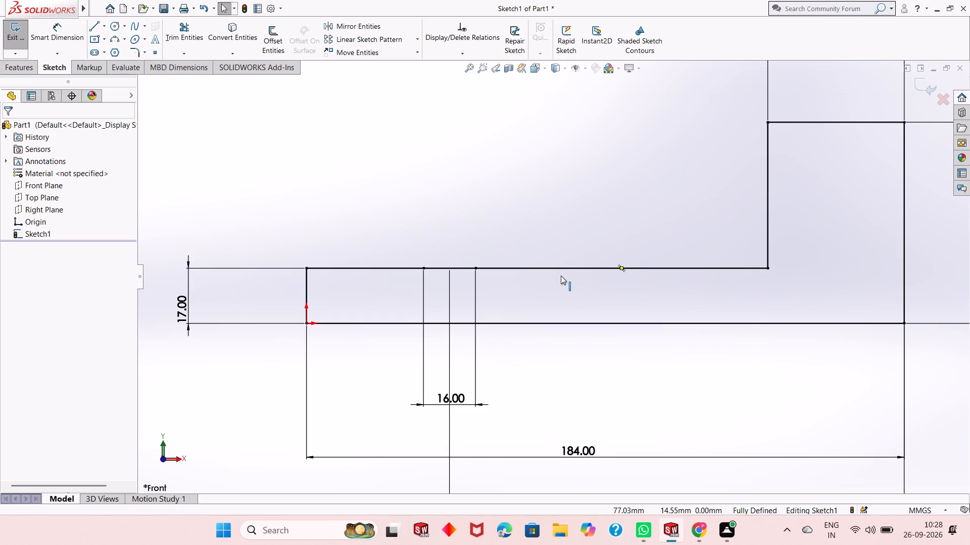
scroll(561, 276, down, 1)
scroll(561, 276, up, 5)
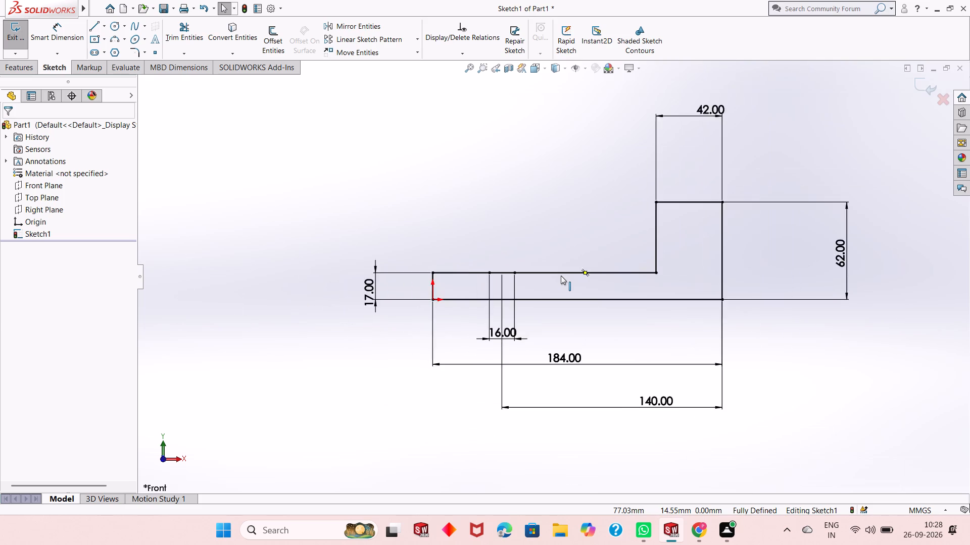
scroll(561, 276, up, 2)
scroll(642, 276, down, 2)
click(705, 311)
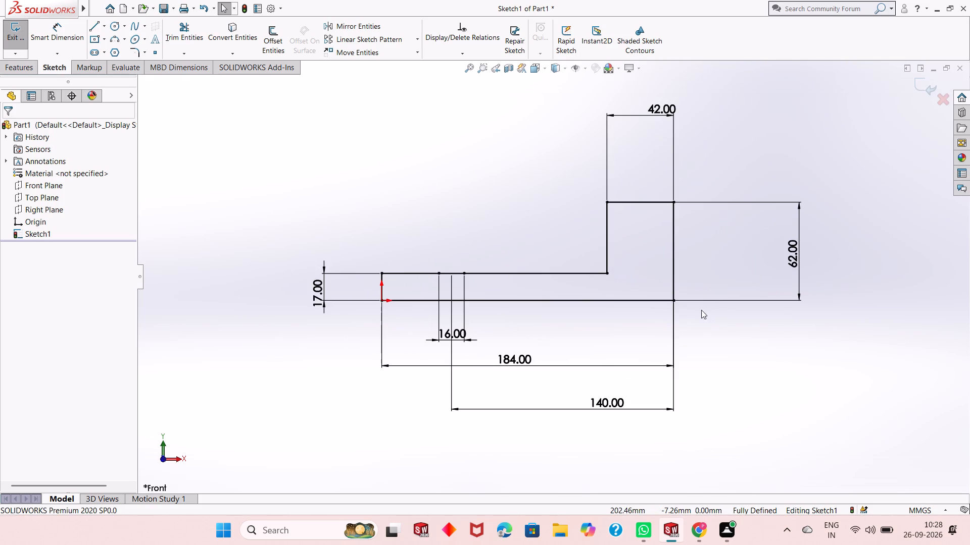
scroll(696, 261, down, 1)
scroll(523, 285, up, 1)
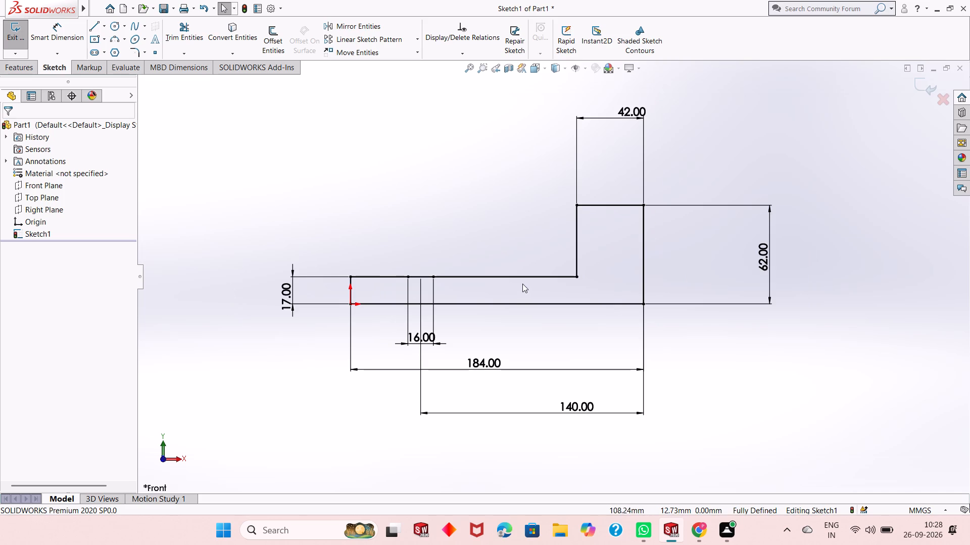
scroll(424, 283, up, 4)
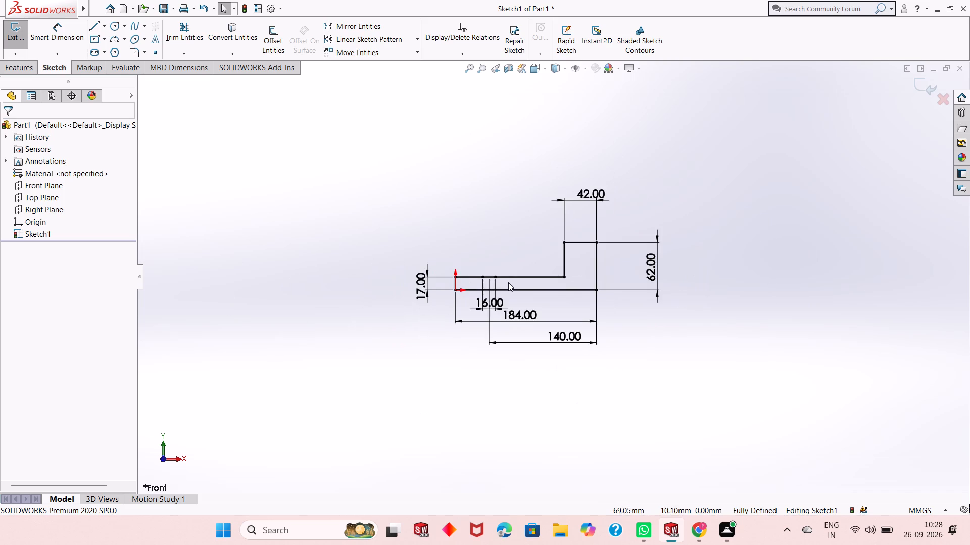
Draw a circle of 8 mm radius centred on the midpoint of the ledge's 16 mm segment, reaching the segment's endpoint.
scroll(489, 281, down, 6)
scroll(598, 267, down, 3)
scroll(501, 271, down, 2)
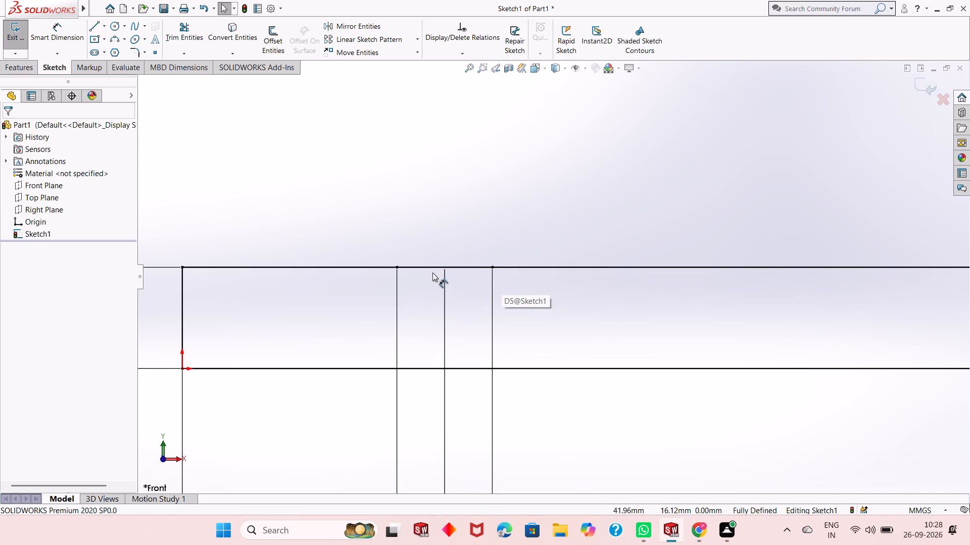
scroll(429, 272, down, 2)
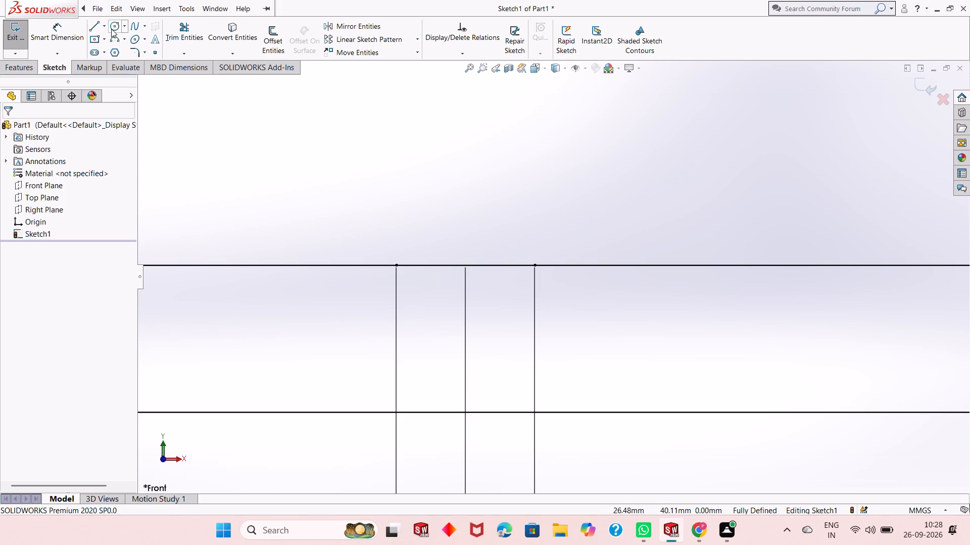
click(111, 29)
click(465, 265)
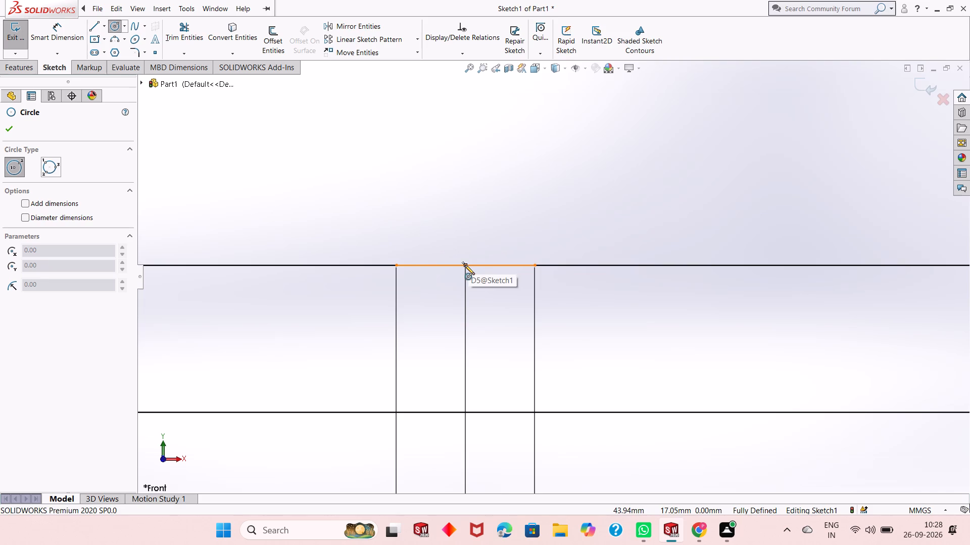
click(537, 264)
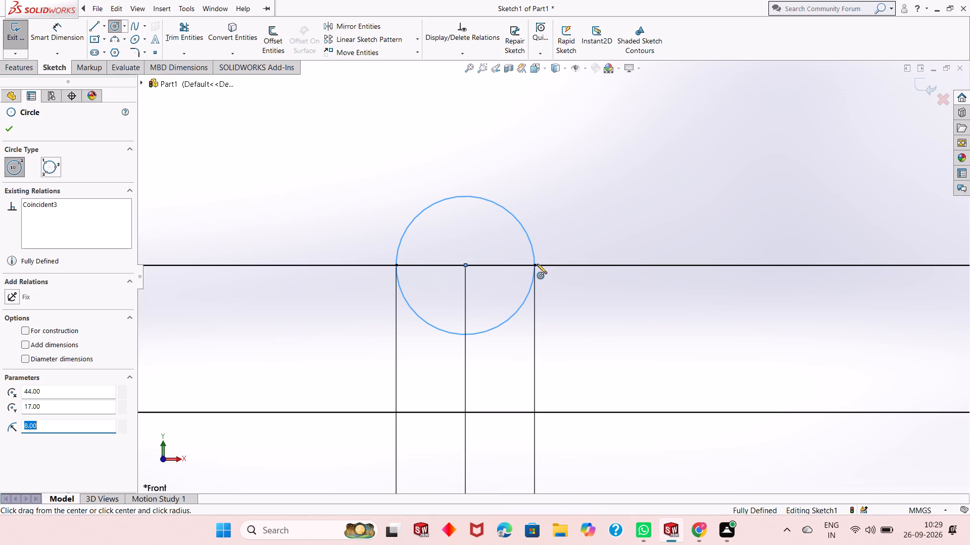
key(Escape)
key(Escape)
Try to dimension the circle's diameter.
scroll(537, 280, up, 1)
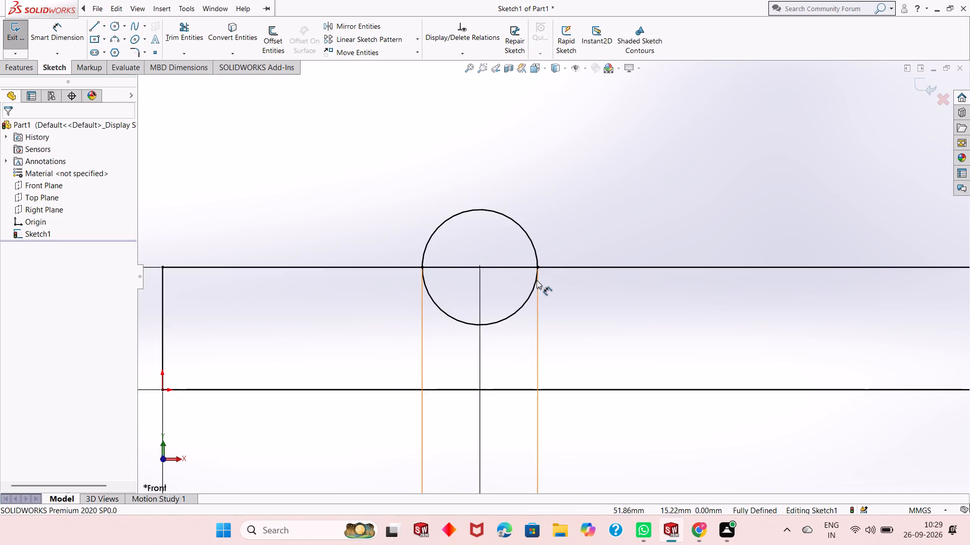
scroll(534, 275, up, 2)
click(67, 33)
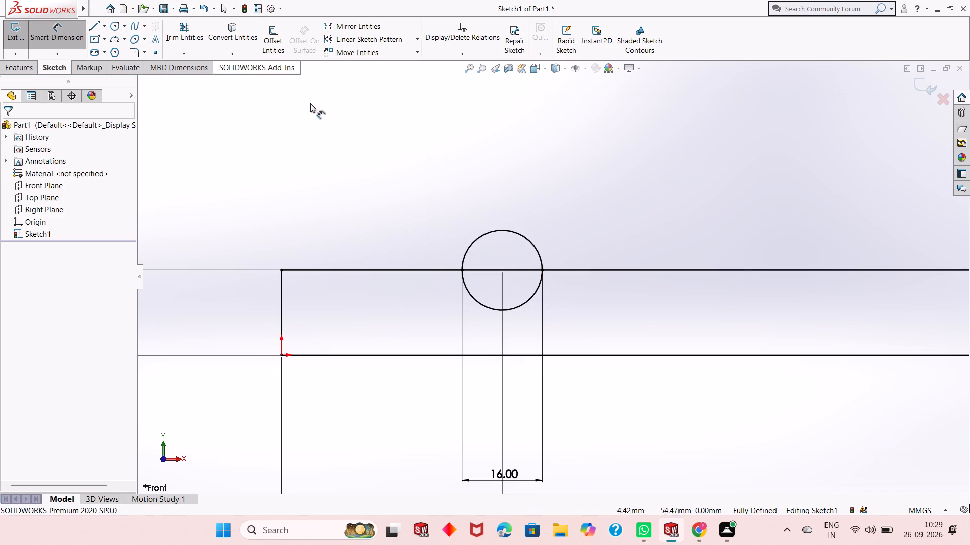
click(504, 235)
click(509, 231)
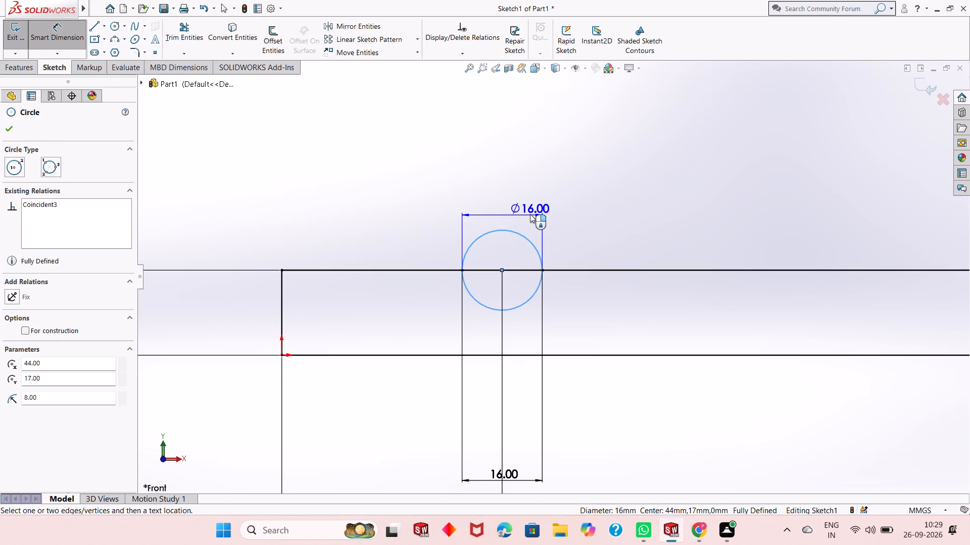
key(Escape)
Undo the circle, the block-width, midpoint-to-corner and 16 mm segment dimensions, and the last overall height change.
key(ctrl+z)
key(ctrl+z)
key(ctrl+z)
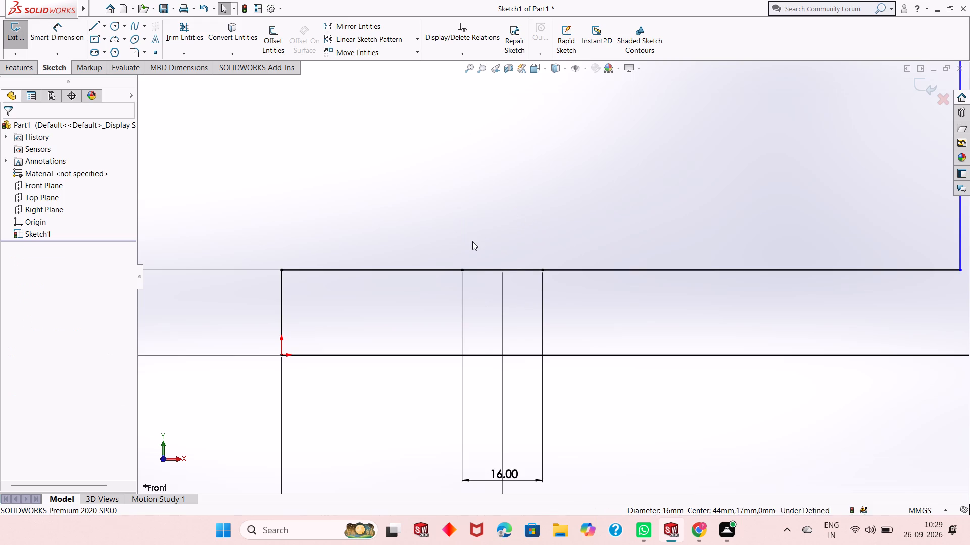
key(ctrl+z)
key(ctrl+z)
key(ctrl+z)
key(ctrl+z)
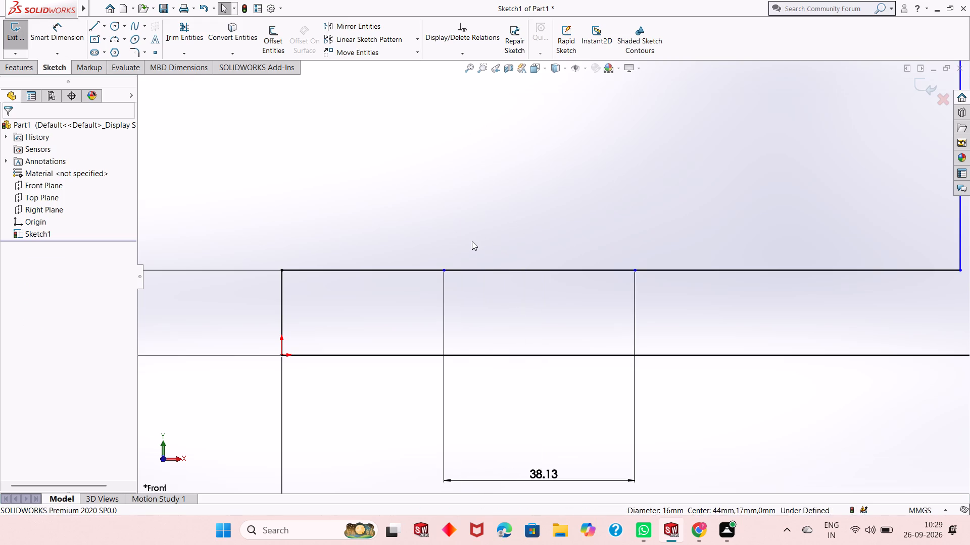
key(ctrl+z)
scroll(449, 266, up, 6)
key(ctrl+z)
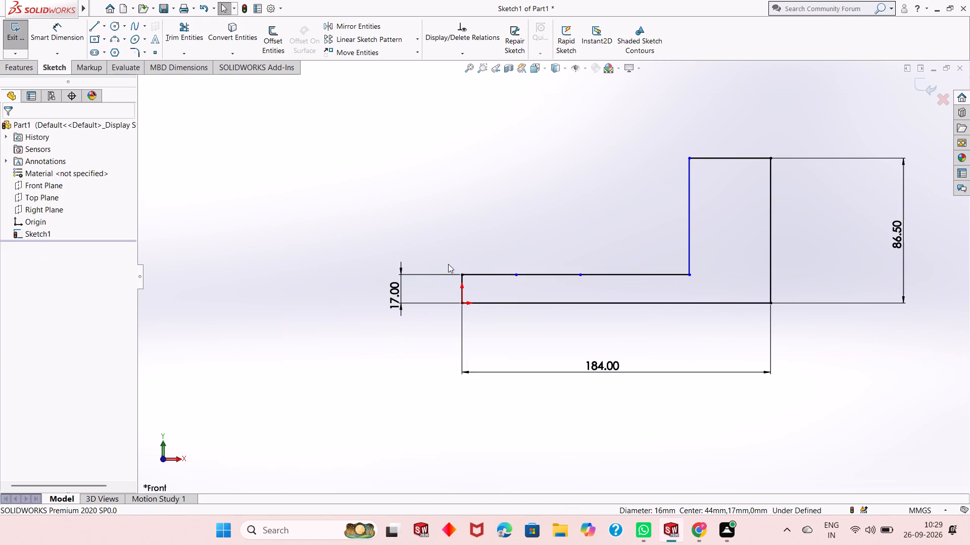
scroll(632, 269, down, 1)
scroll(631, 269, up, 3)
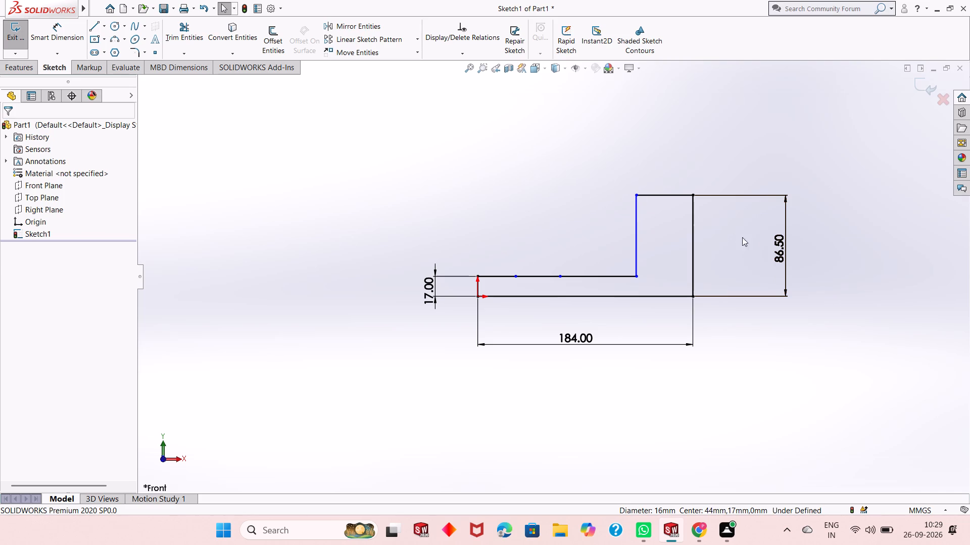
Set the profile's overall height dimension to 62 mm.
double_click(786, 257)
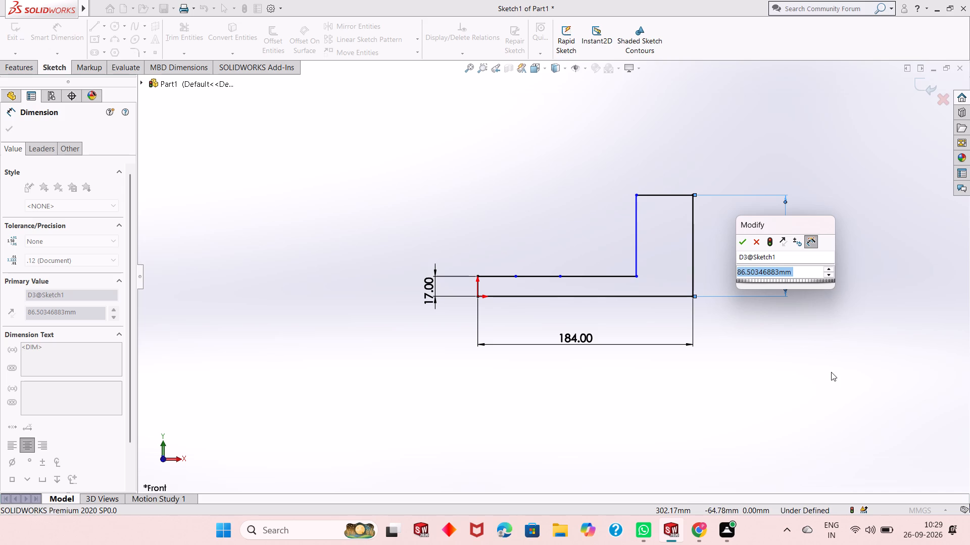
text(62)
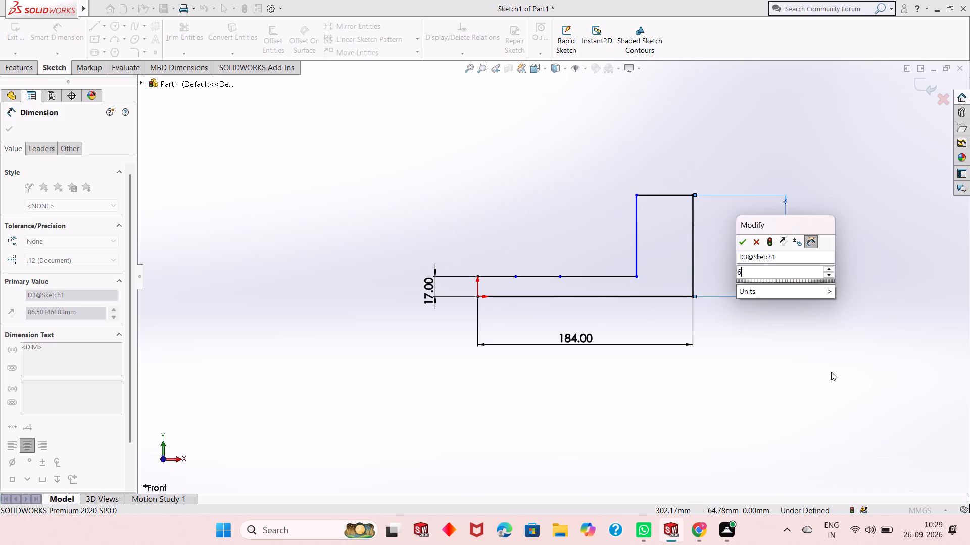
key(Return)
scroll(721, 296, down, 3)
scroll(720, 294, up, 2)
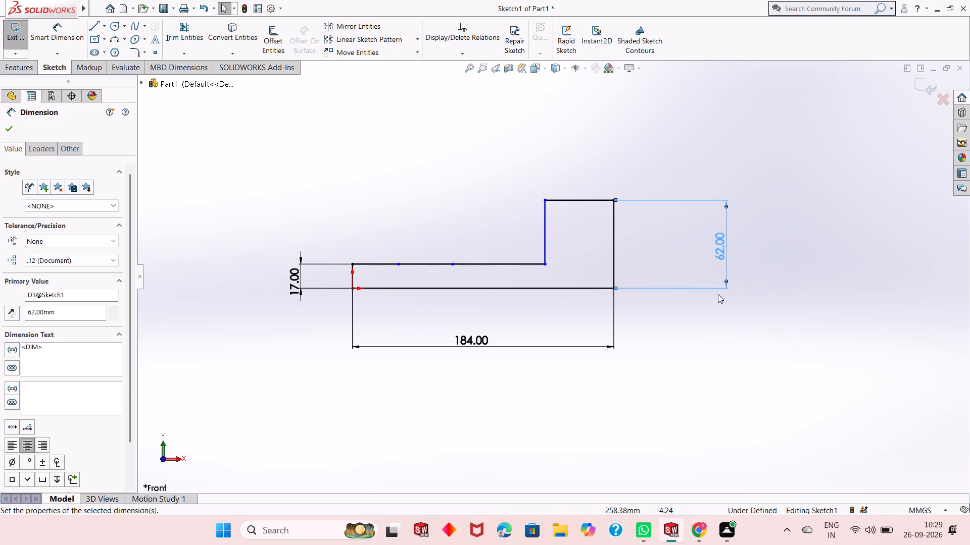
click(0, 130)
click(9, 129)
Dimension the middle segment of the ledge's top edge at 16+16 mm.
click(50, 29)
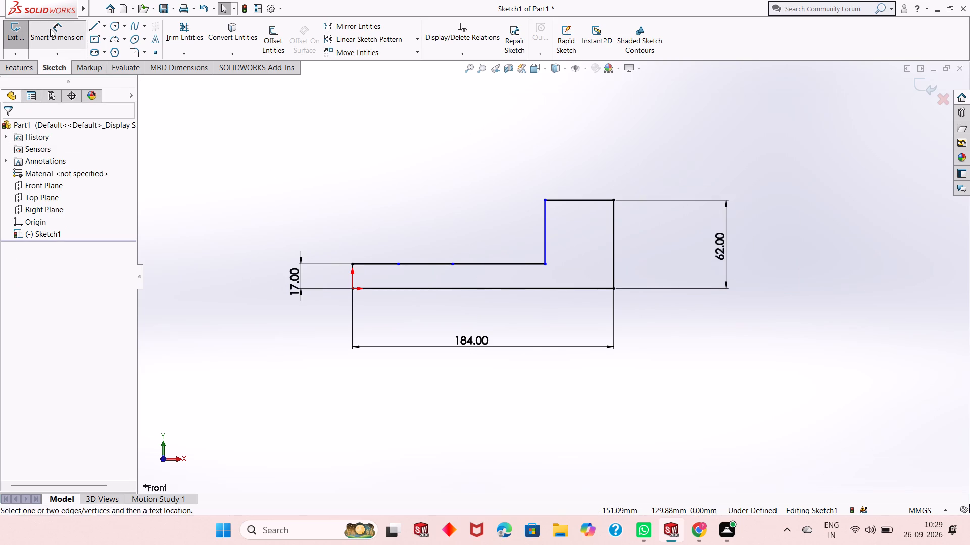
click(440, 266)
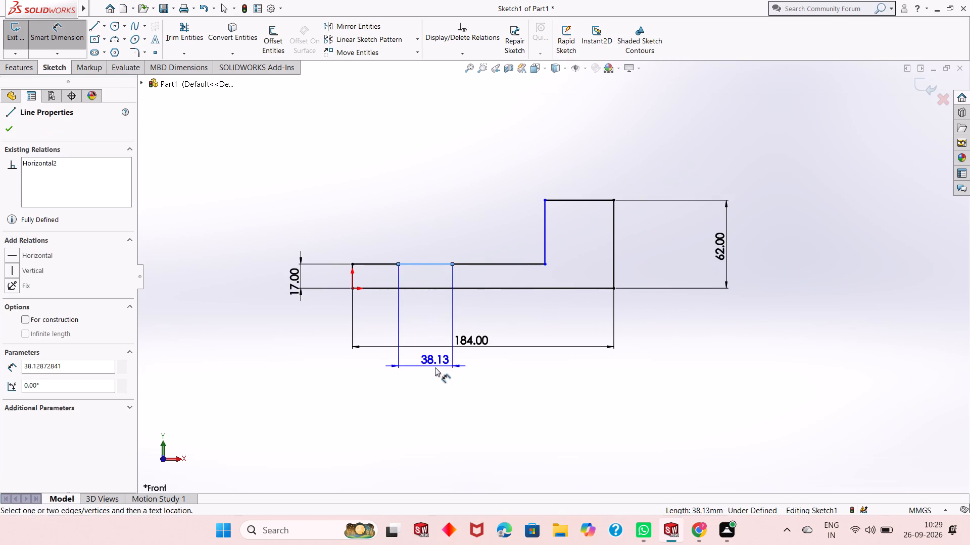
click(435, 370)
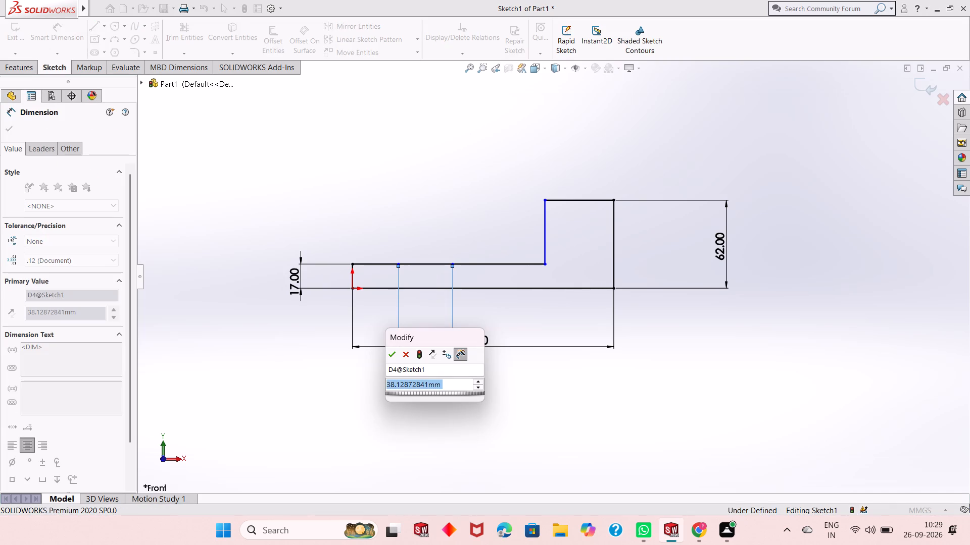
text(16+16)
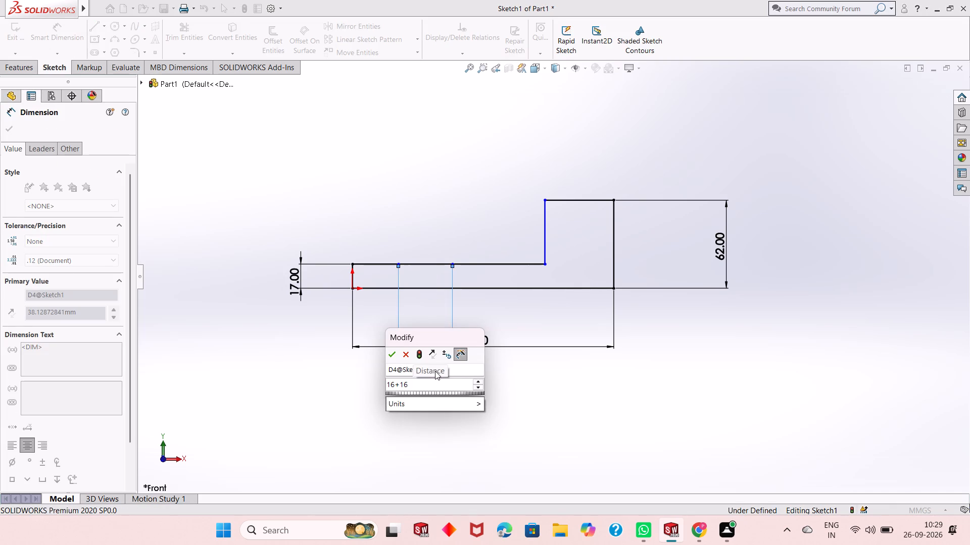
key(Return)
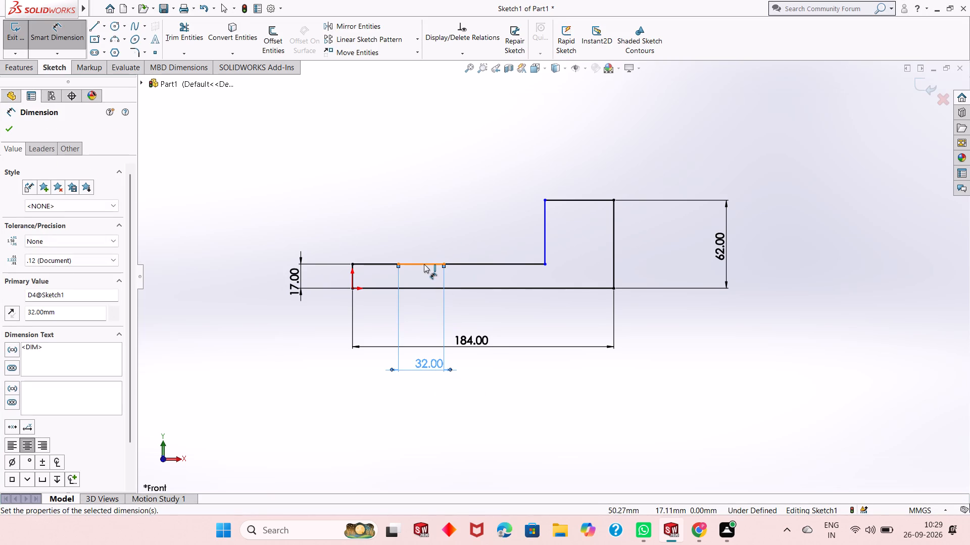
Dimension the horizontal distance from the middle ledge segment's midpoint to the block's outer top corner at 140 mm.
click(422, 264)
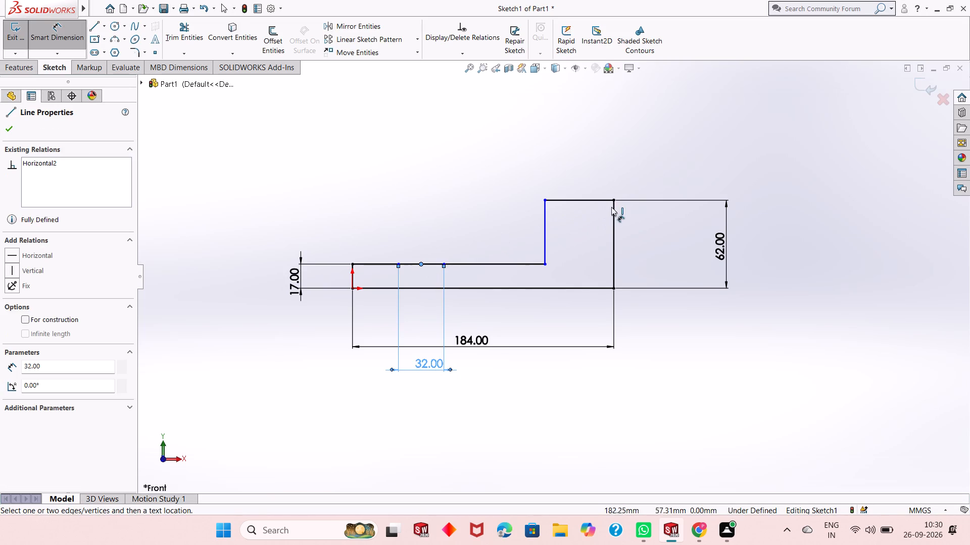
click(615, 200)
click(600, 131)
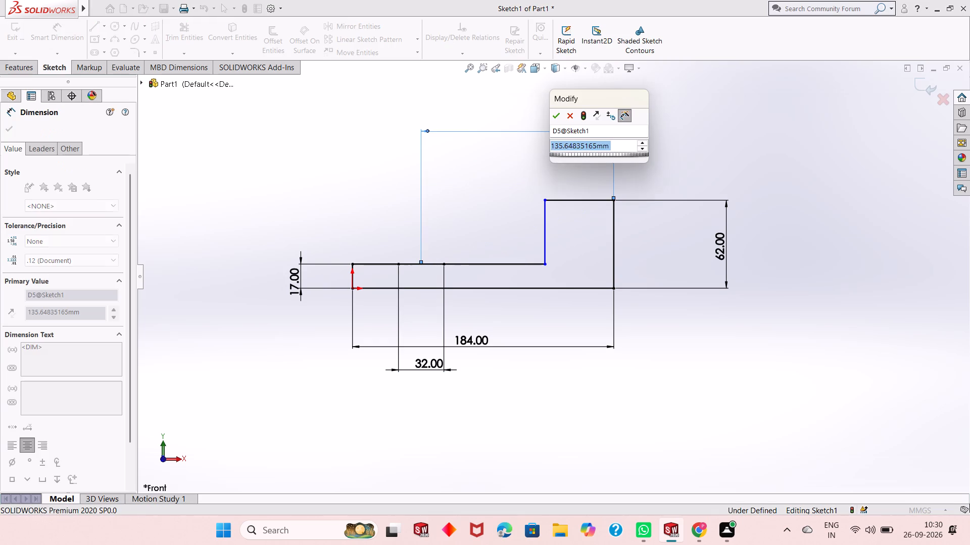
text(140)
key(Return)
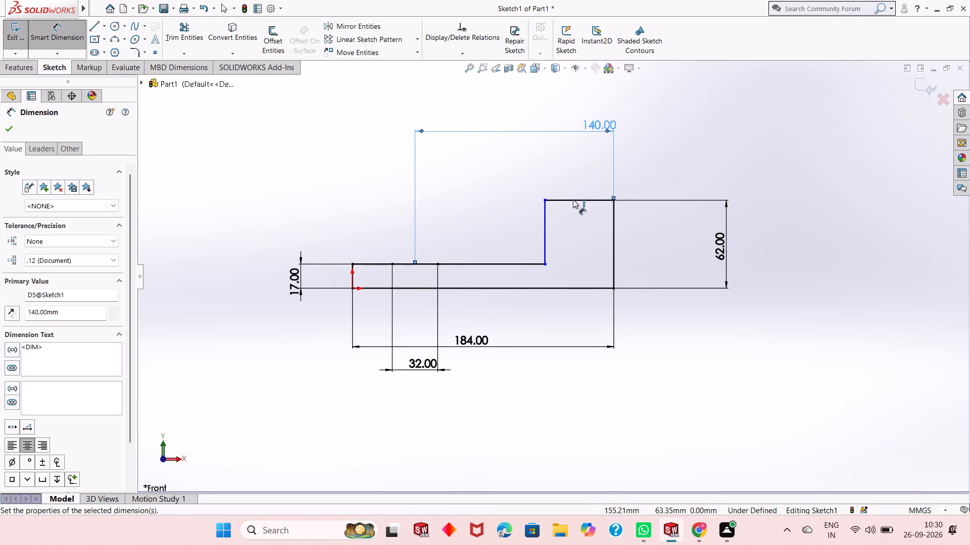
Dimension the top edge of the raised block at 42 mm.
click(580, 198)
click(578, 142)
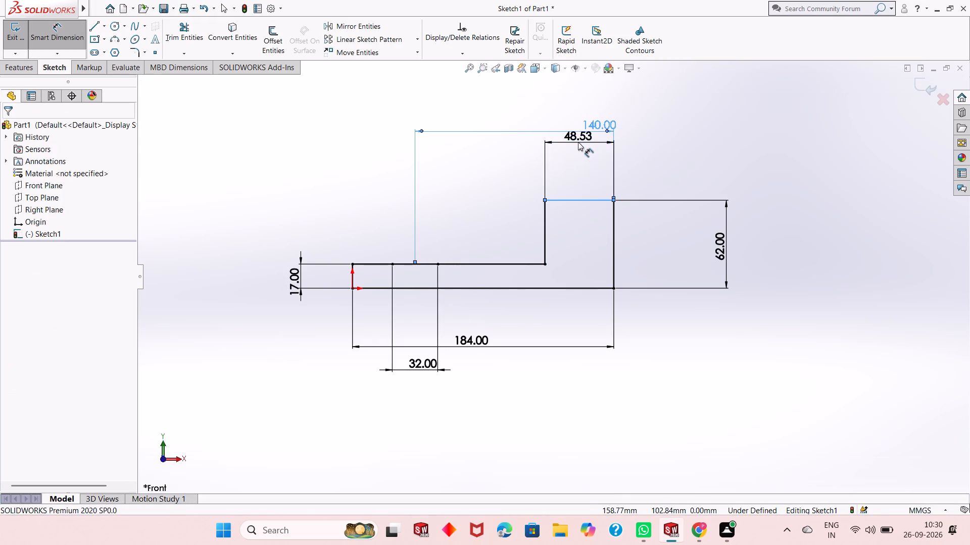
text(42)
key(Return)
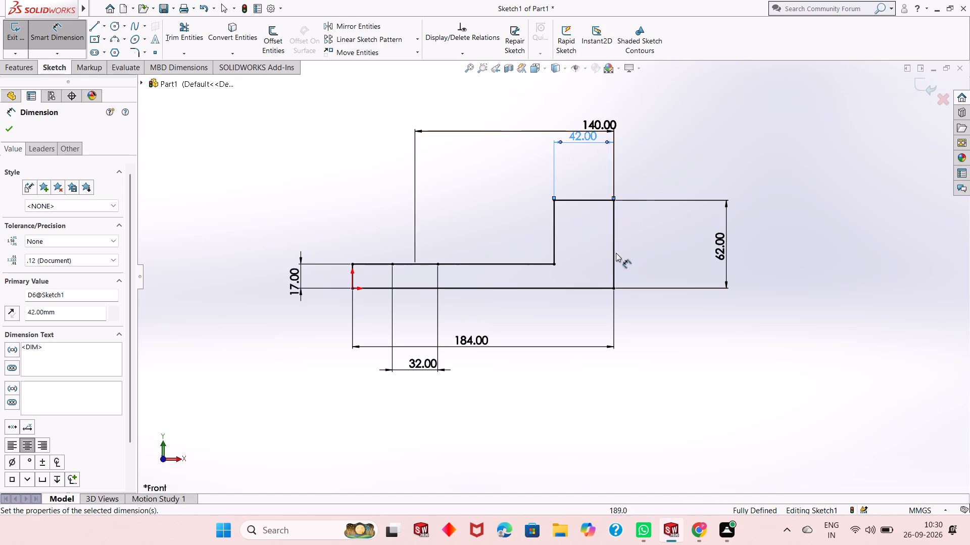
right_click(662, 158)
click(675, 191)
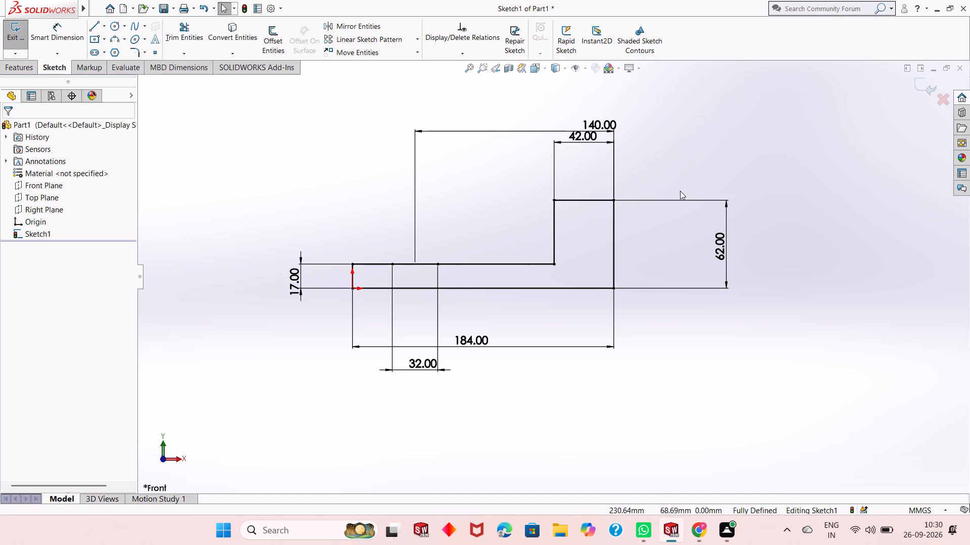
Draw a circle of 16 mm radius centred on the 32 mm ledge segment's midpoint, reaching the segment's endpoint.
scroll(481, 330, up, 1)
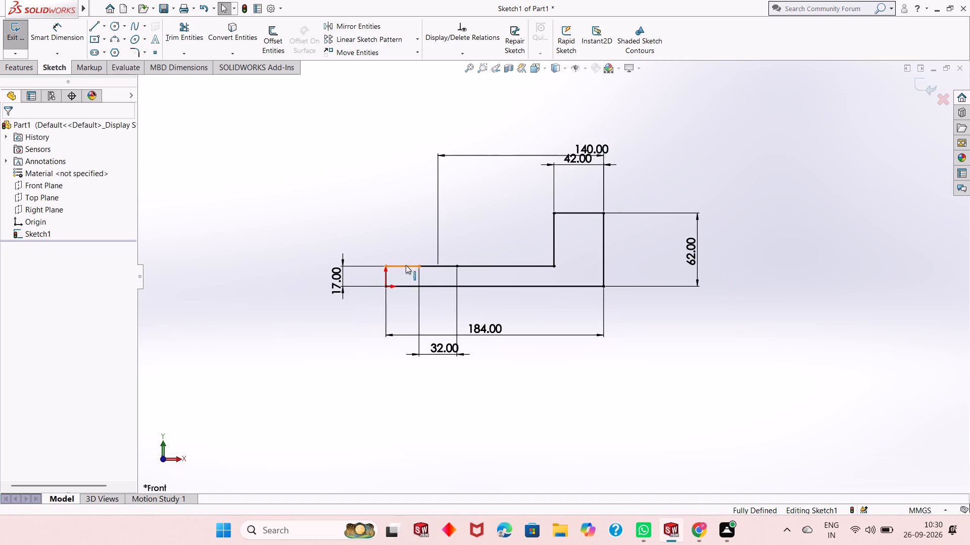
scroll(420, 268, down, 2)
scroll(466, 277, down, 4)
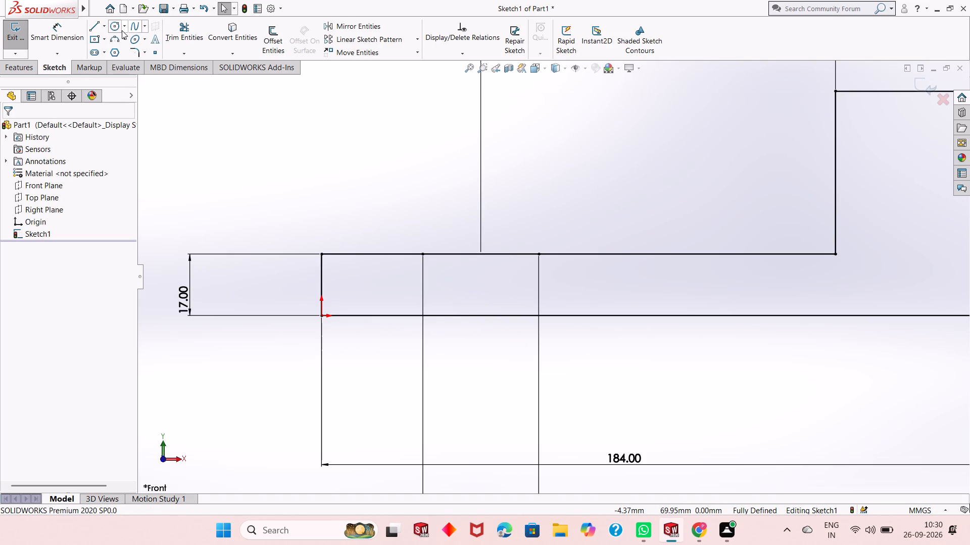
click(117, 25)
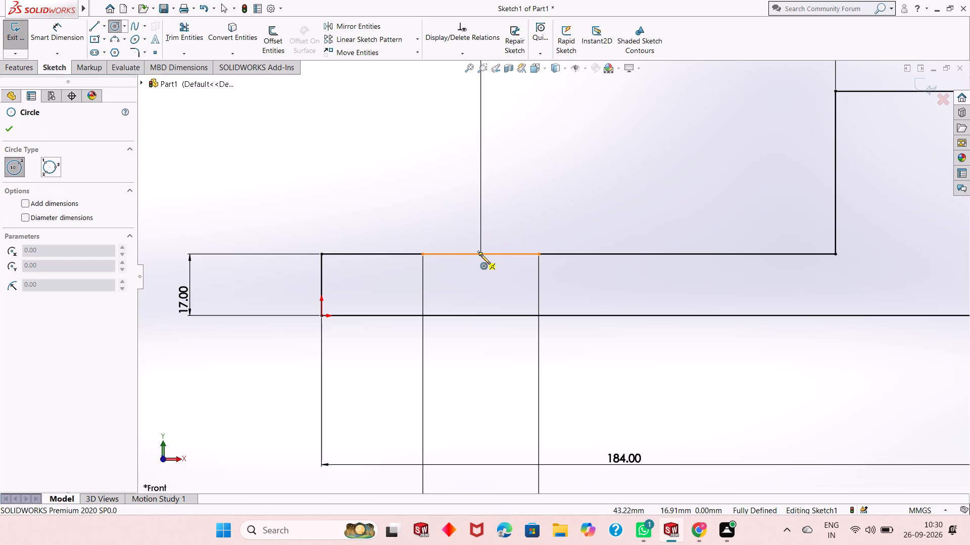
click(481, 254)
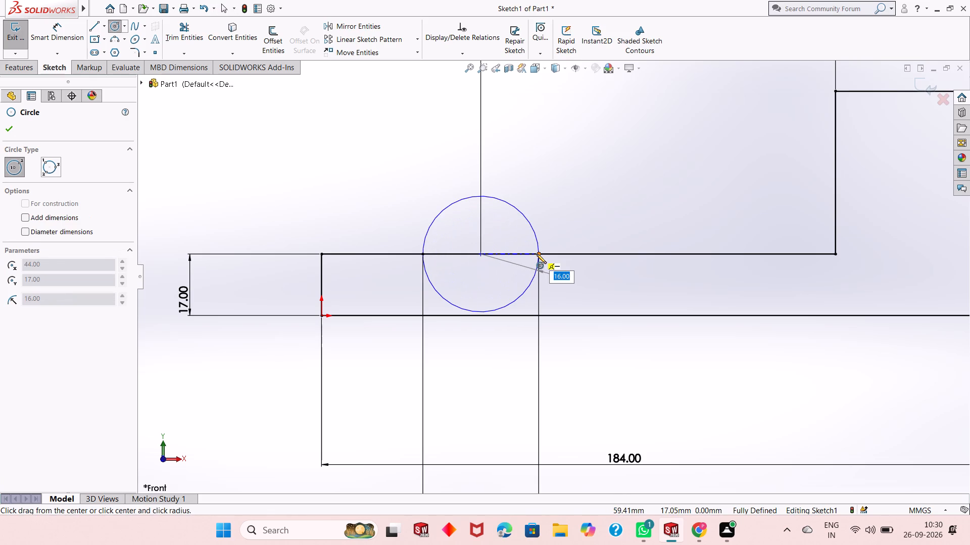
click(537, 254)
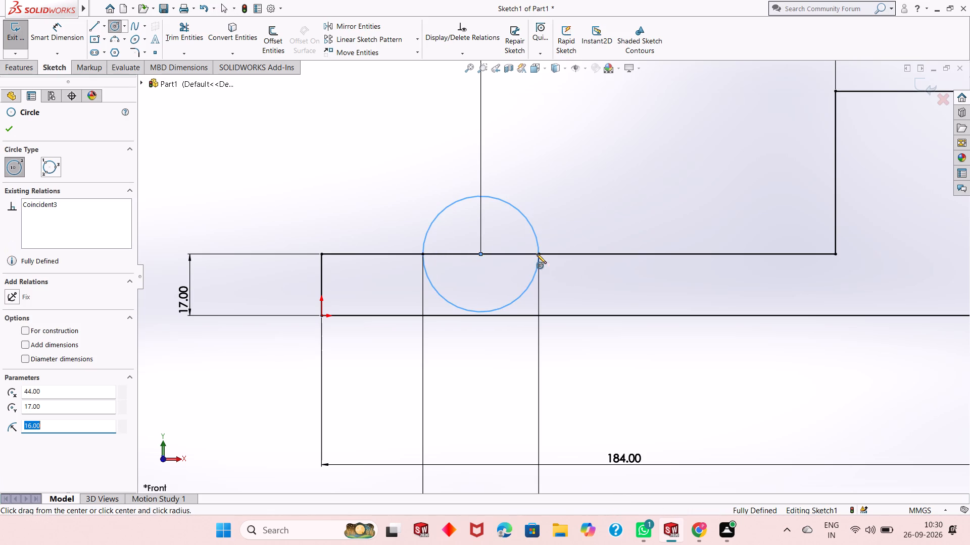
scroll(523, 267, up, 5)
right_click(297, 161)
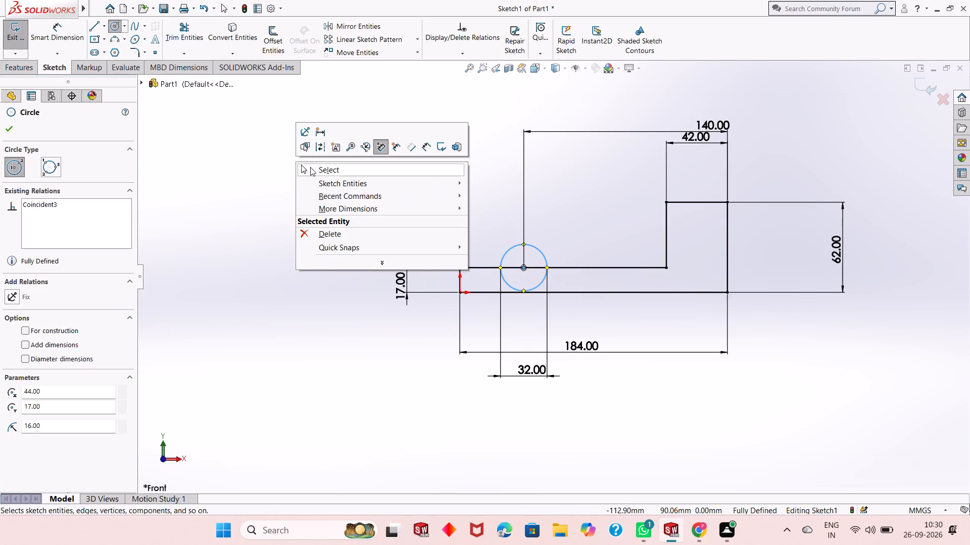
click(321, 172)
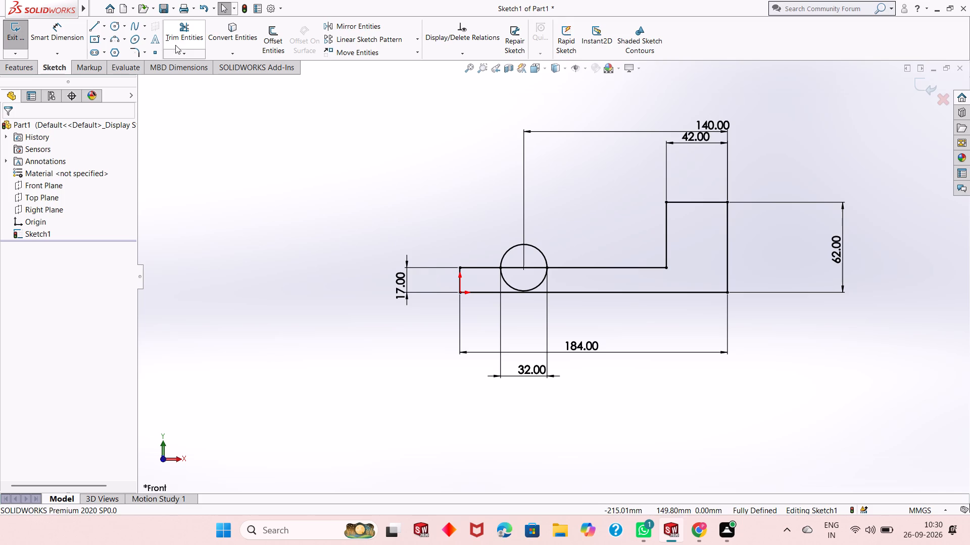
Trim away the ledge segment inside the circle and the circle's lower half, accepting the loss of the midpoint relation.
click(179, 43)
click(514, 266)
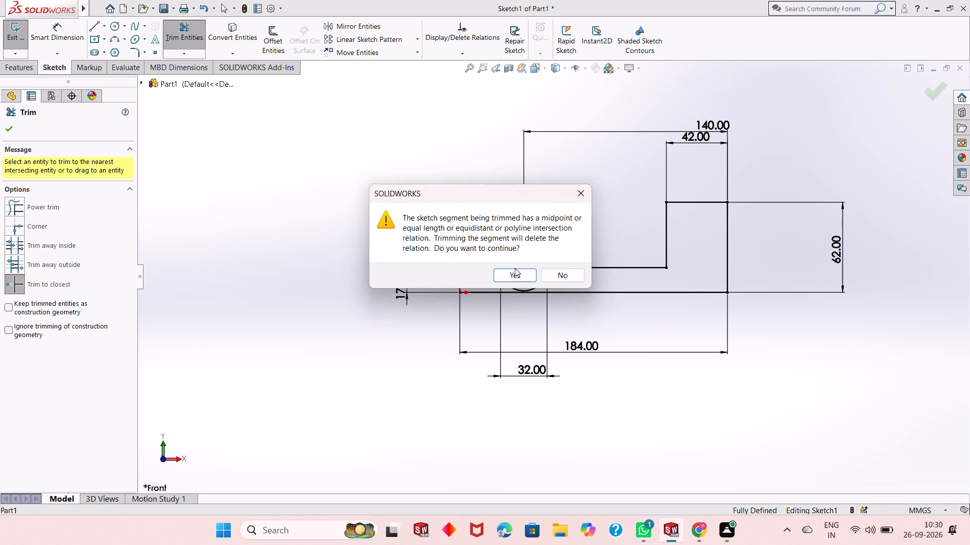
click(520, 279)
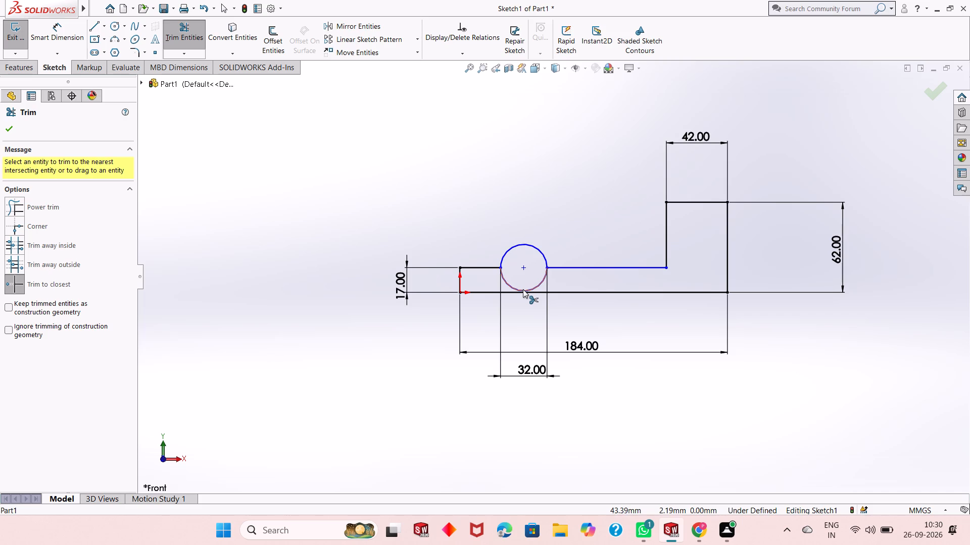
click(523, 289)
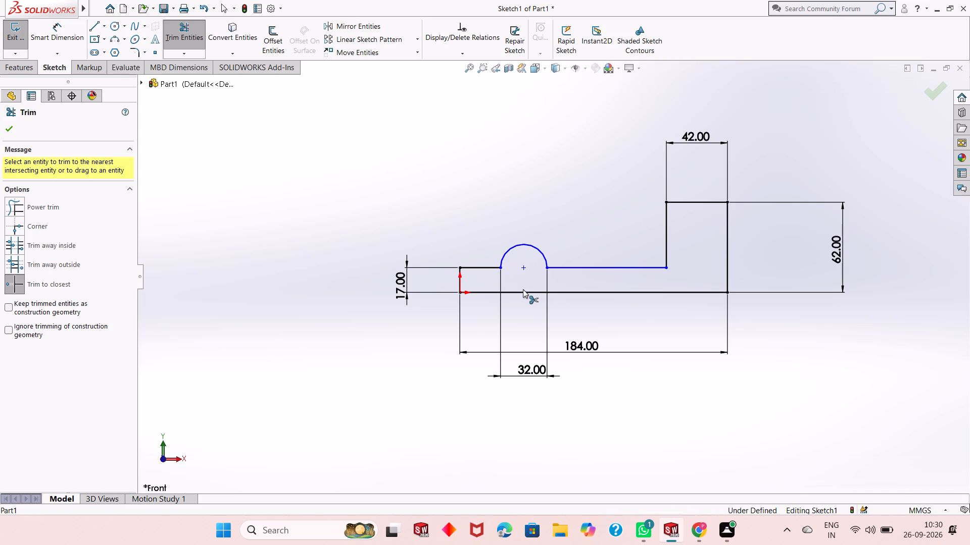
Dimension the horizontal distance from the semicircular bump's centre to the inner corner where the ledge meets the block.
right_click(339, 217)
click(363, 248)
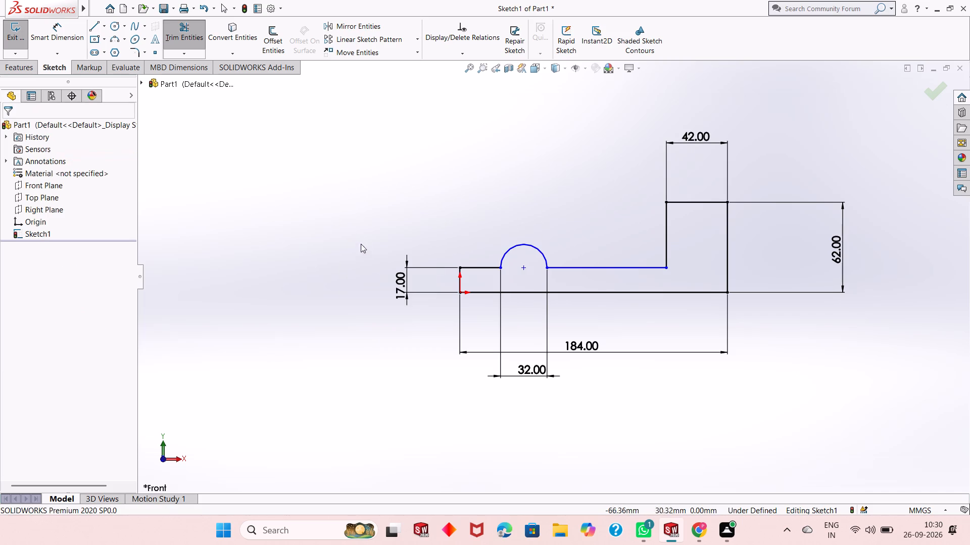
click(73, 41)
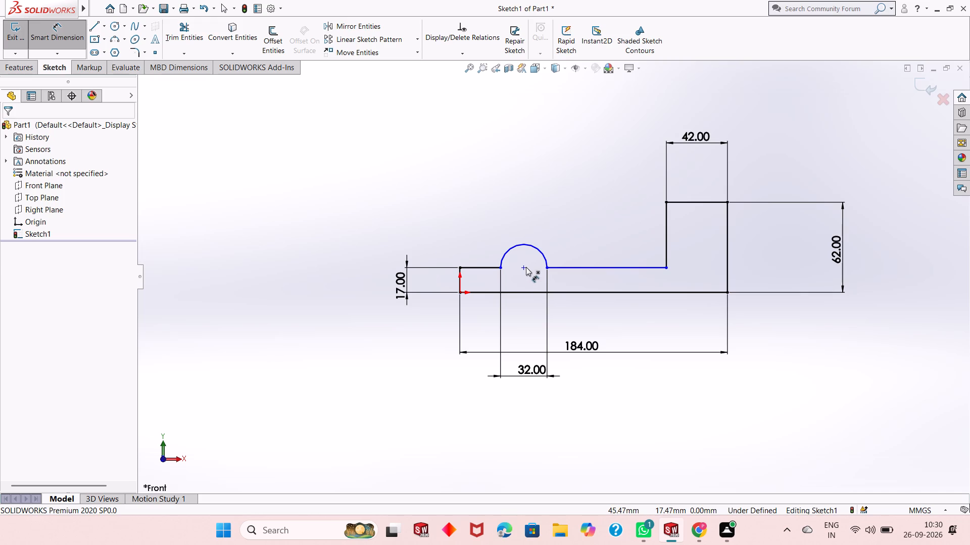
click(525, 267)
click(666, 270)
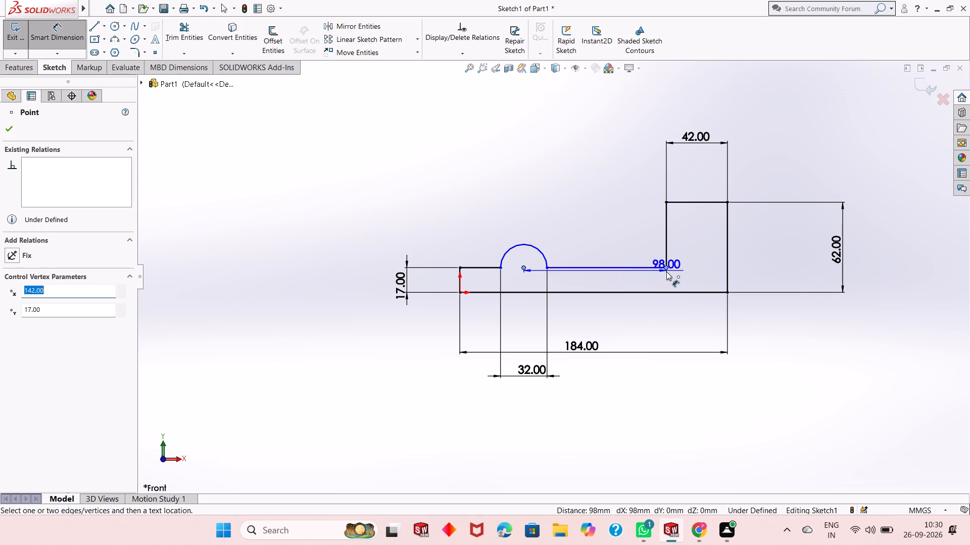
click(664, 311)
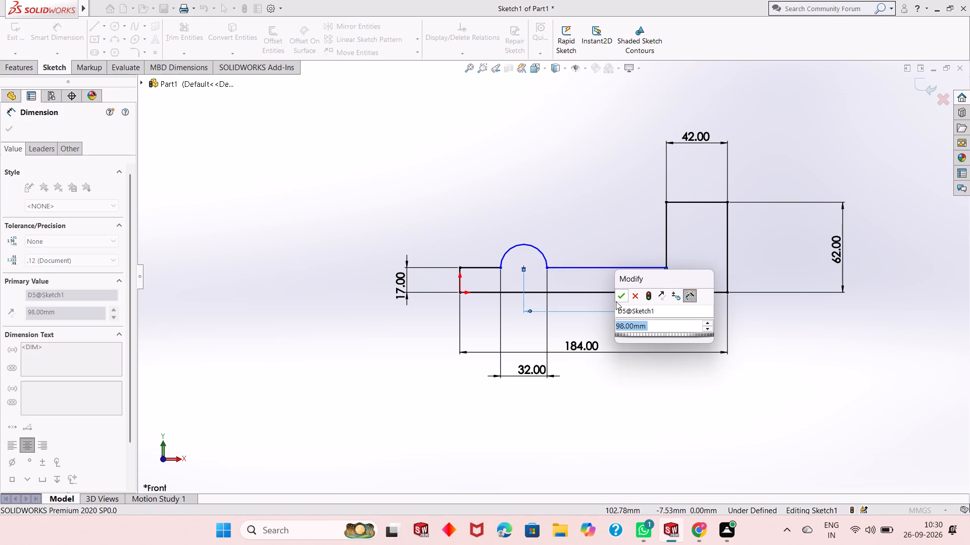
click(616, 300)
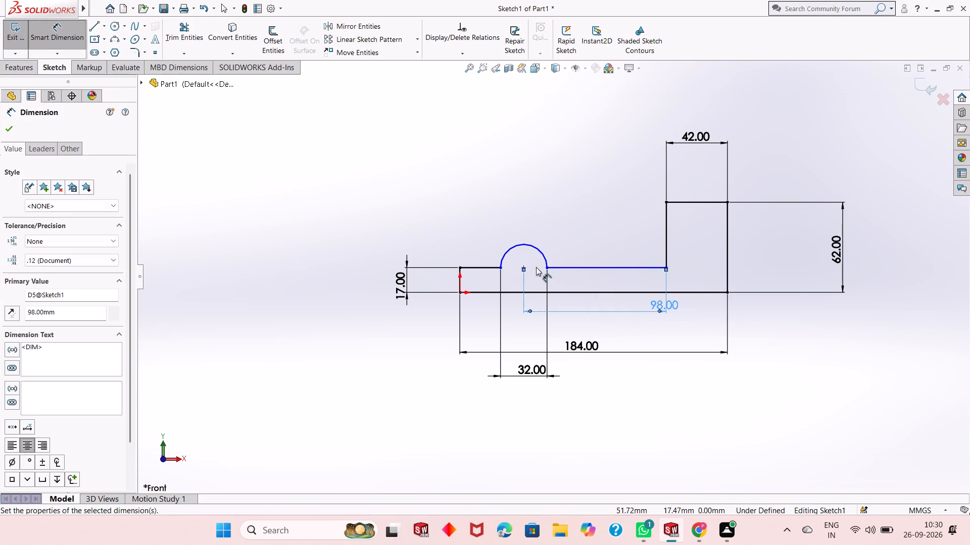
Dimension the horizontal distance from the ledge's outer top corner to the bump's endpoint nearest the block.
click(547, 268)
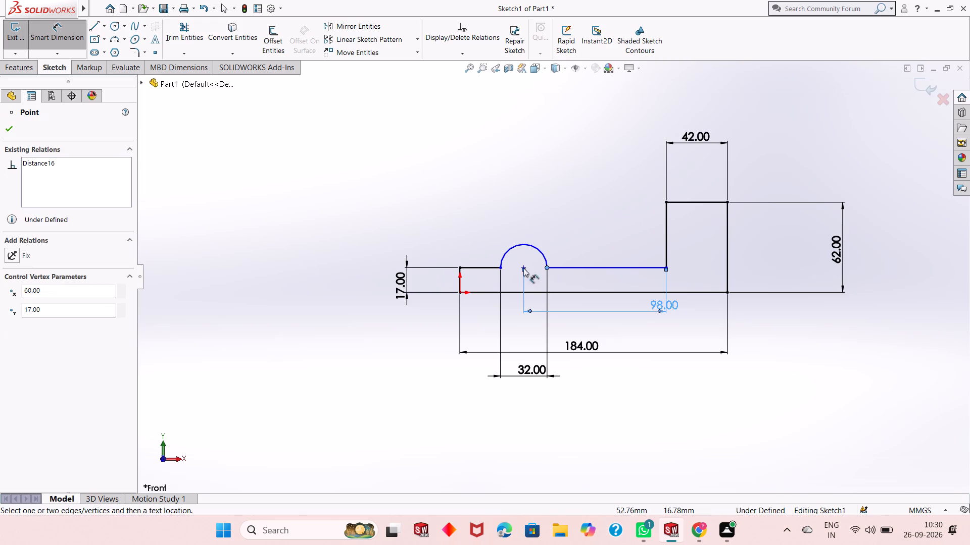
click(460, 268)
click(469, 224)
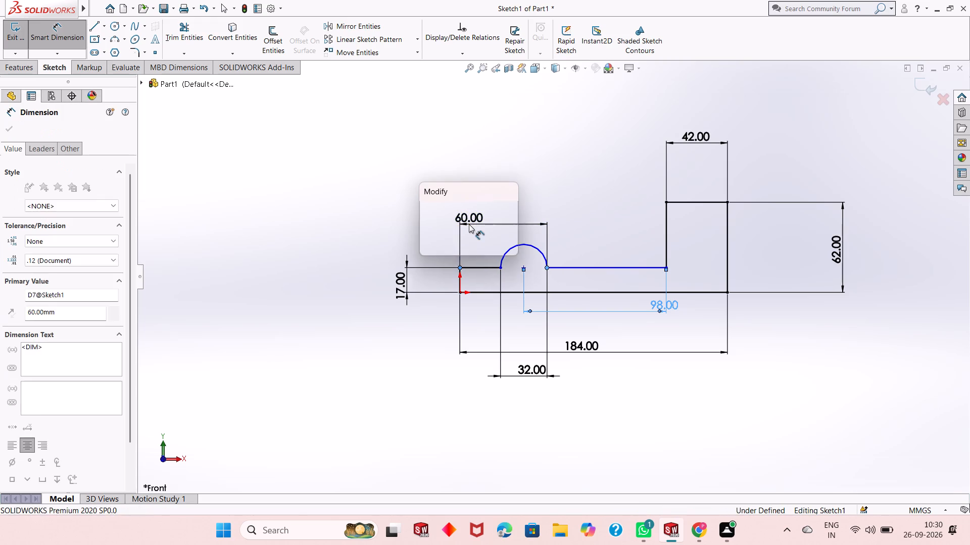
click(420, 206)
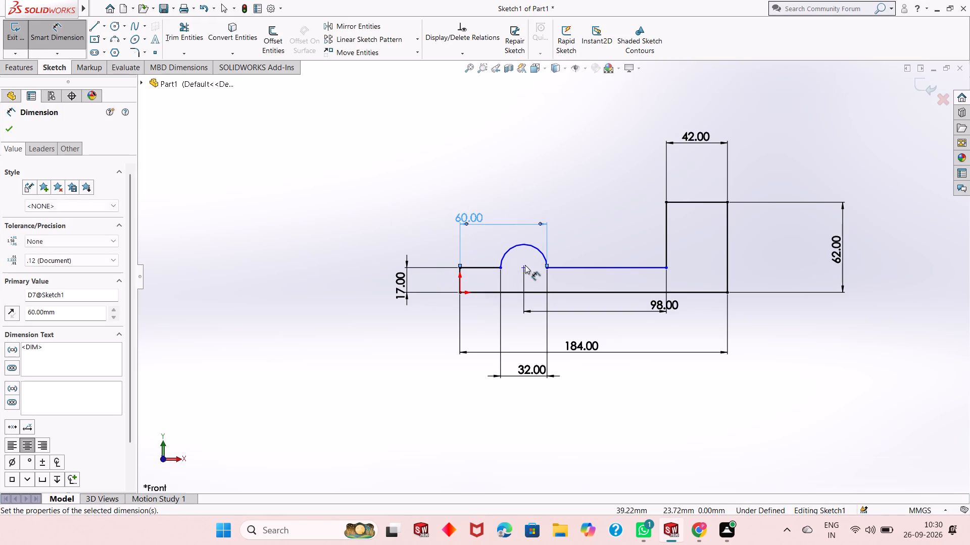
Dimension the vertical distance between the origin and the semicircular bump's centre.
click(526, 267)
click(460, 292)
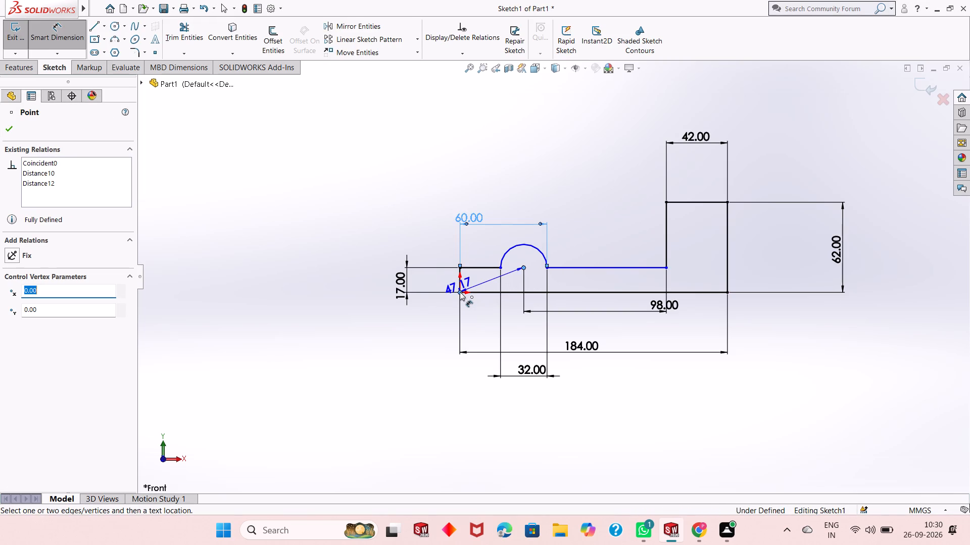
click(387, 292)
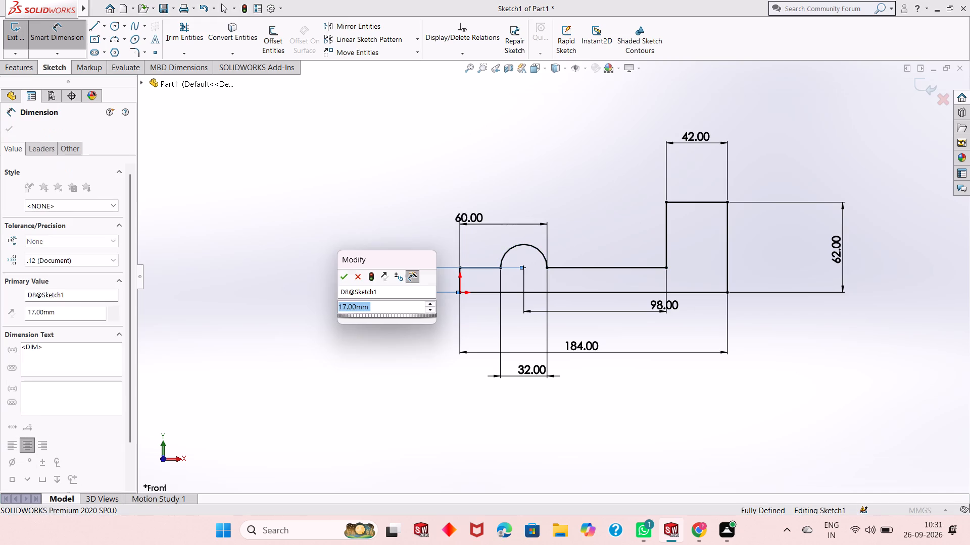
click(342, 275)
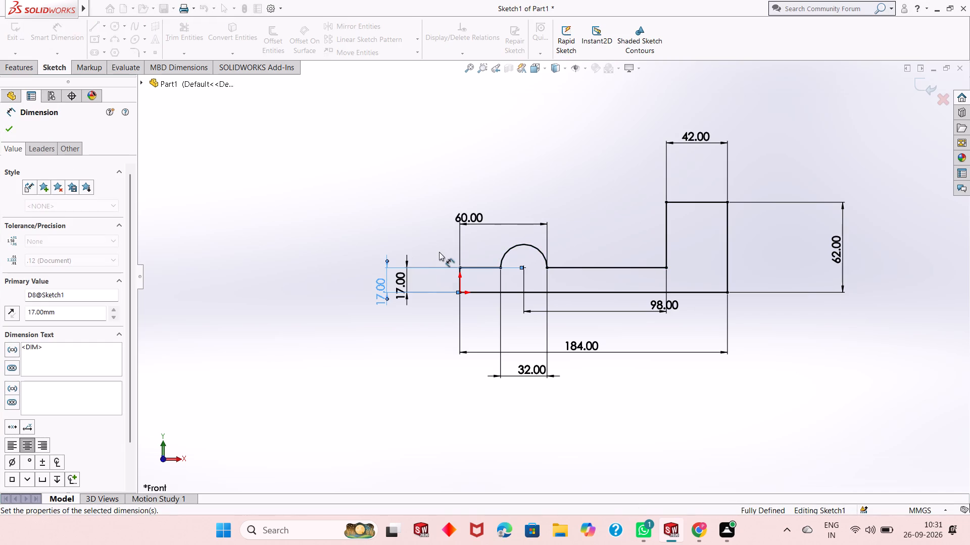
right_click(383, 195)
click(407, 228)
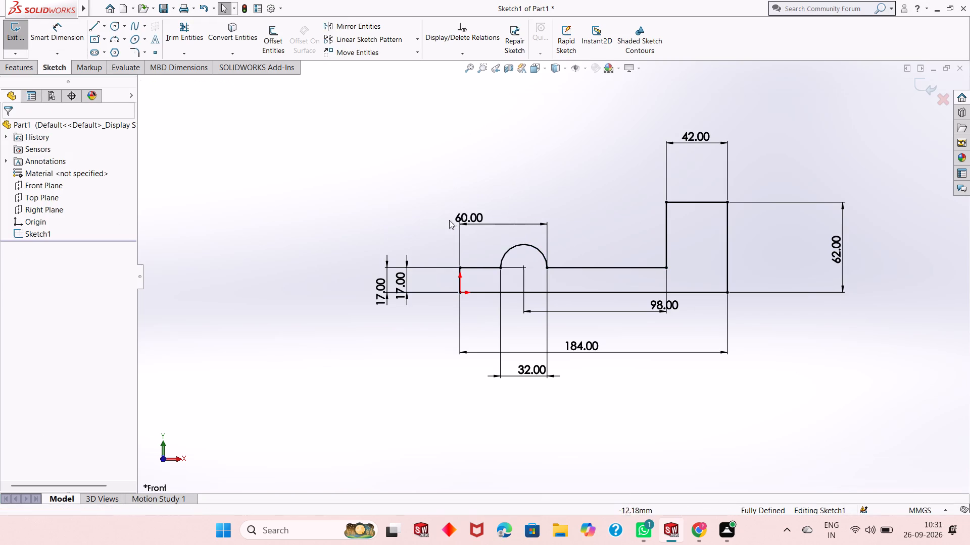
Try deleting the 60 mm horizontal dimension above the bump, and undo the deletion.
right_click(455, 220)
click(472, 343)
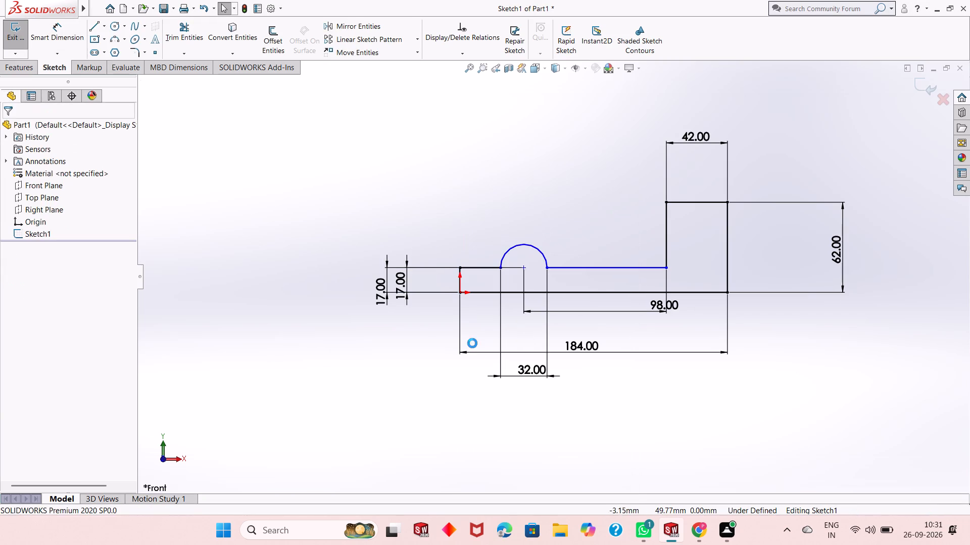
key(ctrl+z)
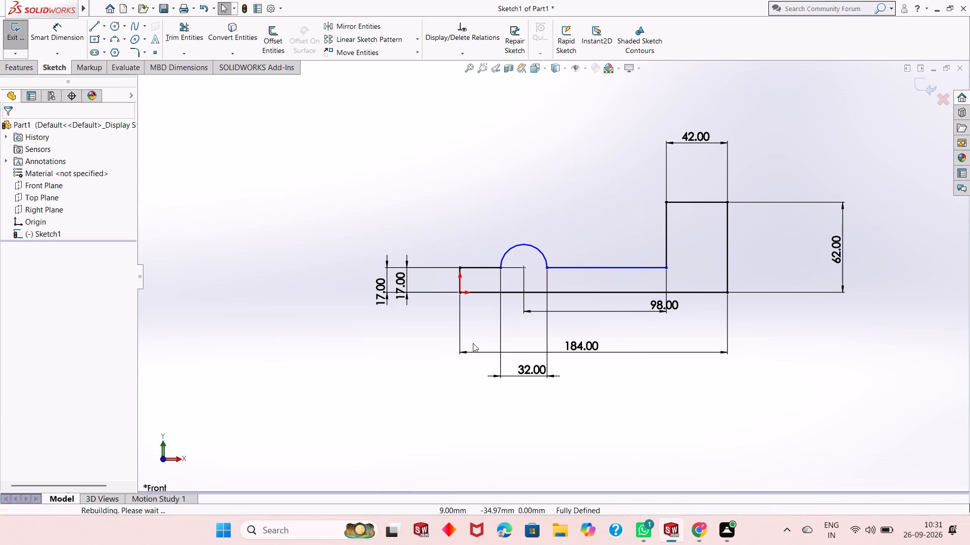
Extrude the profile 82 mm as a blind boss in the reversed direction.
scroll(527, 312, up, 1)
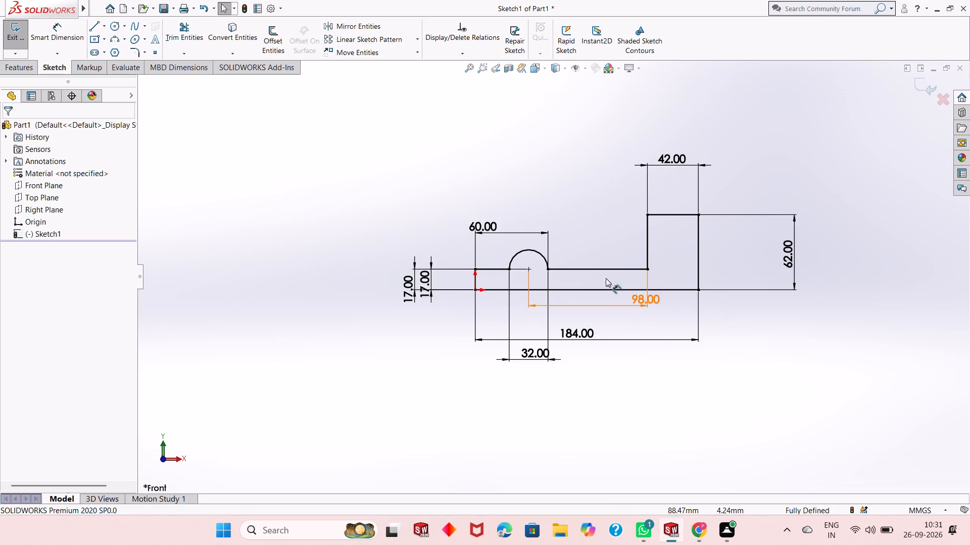
scroll(656, 269, down, 1)
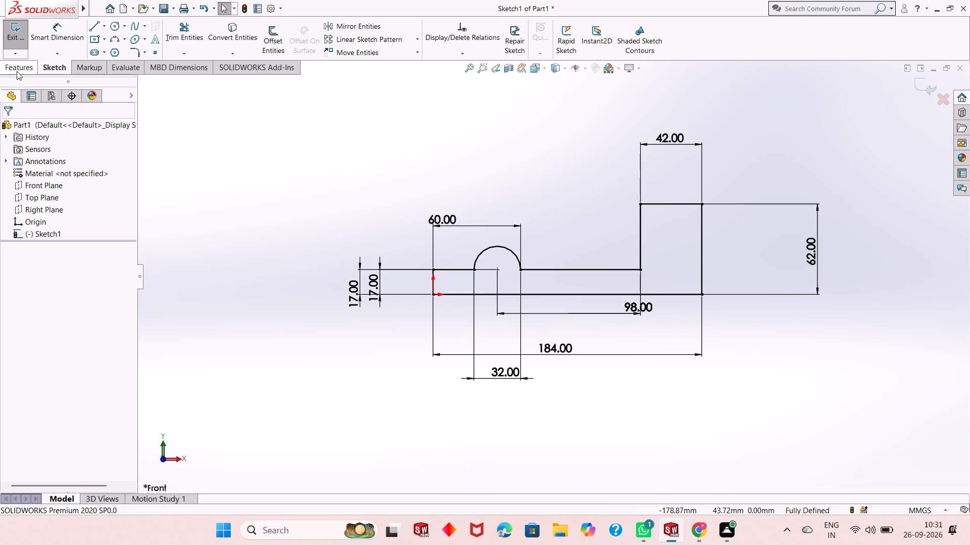
click(18, 70)
click(21, 49)
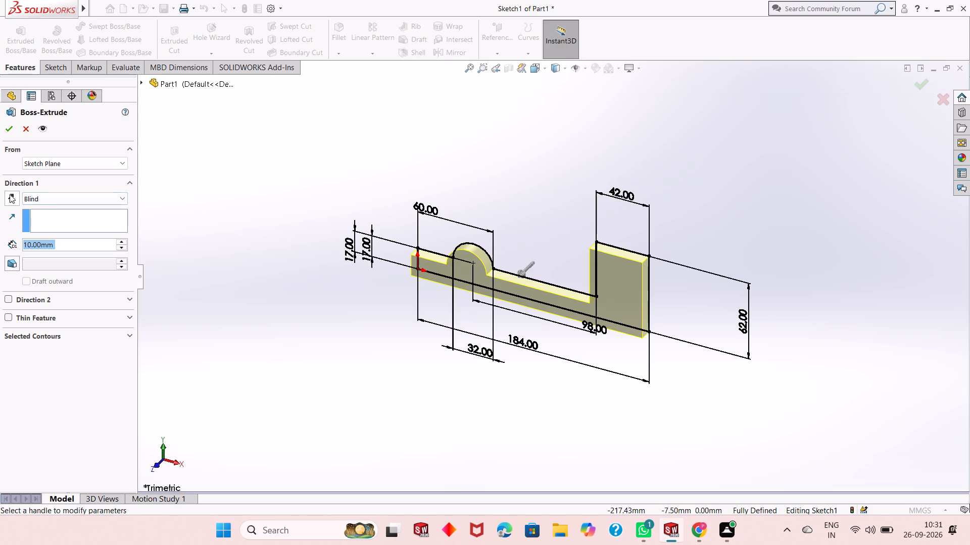
click(9, 194)
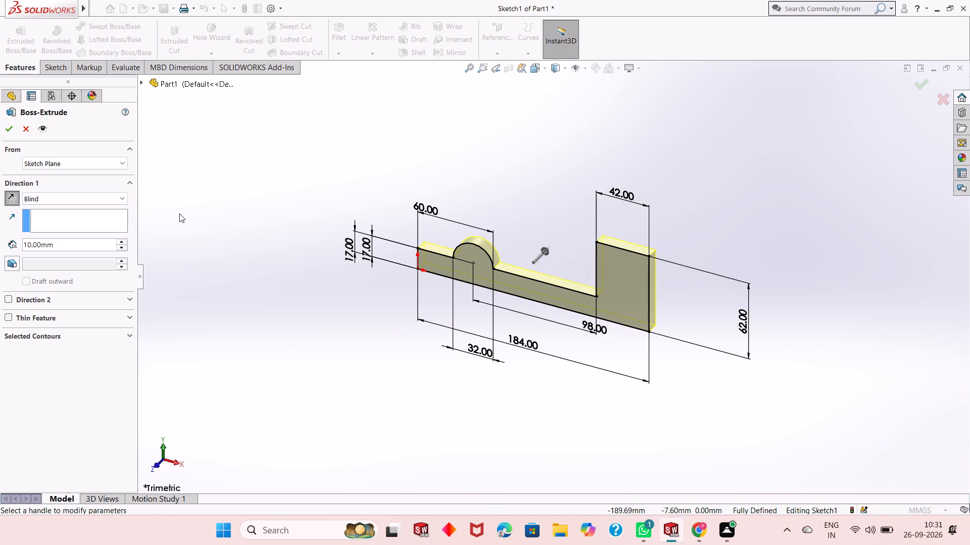
double_click(79, 246)
text(82)
key(Return)
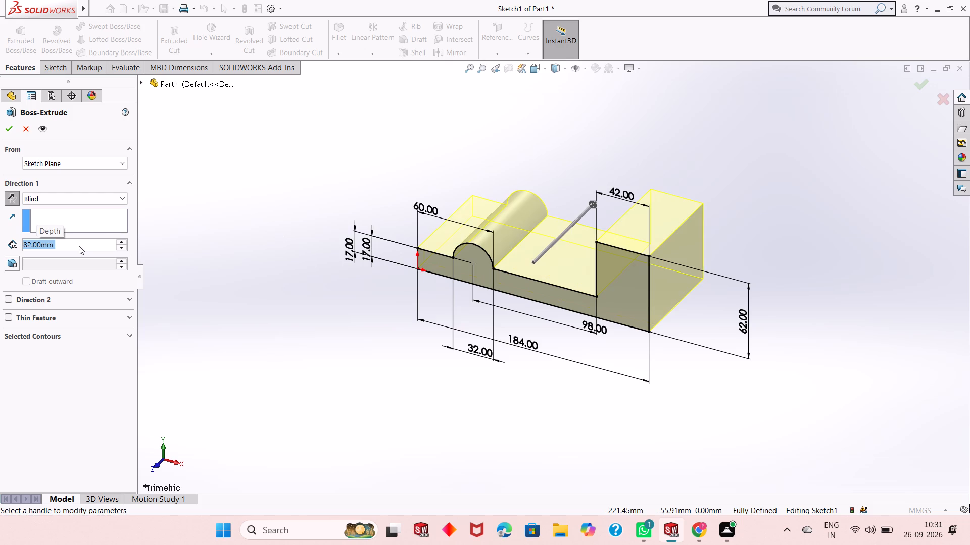
click(9, 131)
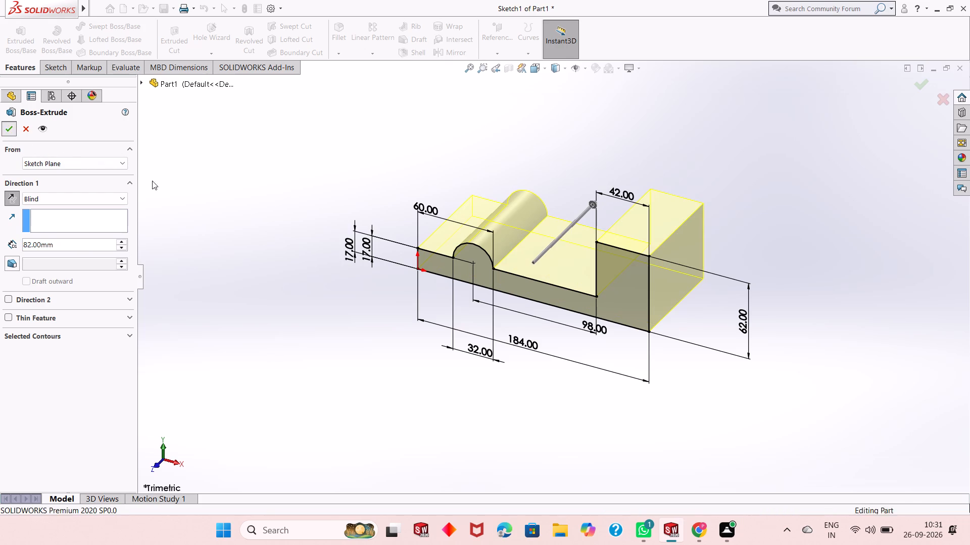
click(274, 253)
Examine the extruded body from several angles, including its underside and its profile-shaped front face.
scroll(489, 241, up, 1)
scroll(690, 215, down, 3)
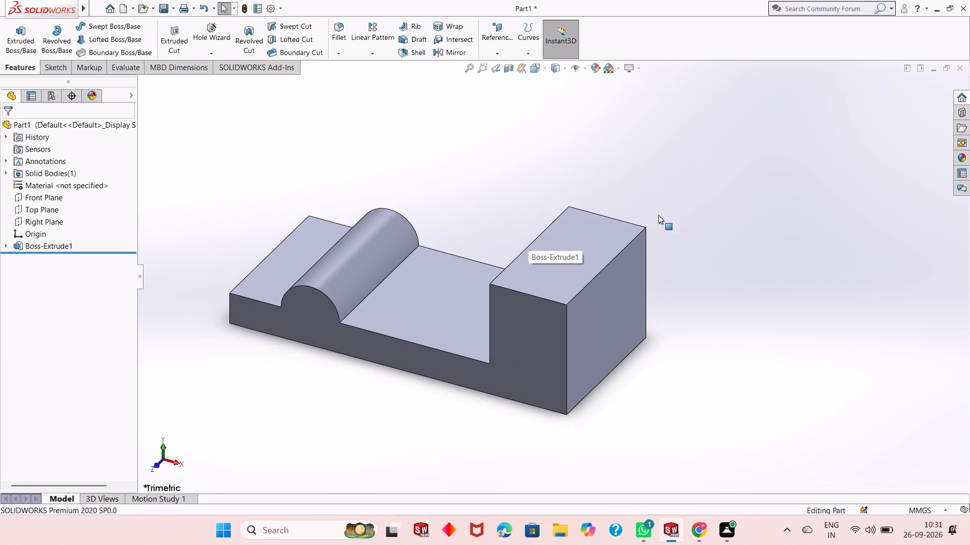
scroll(431, 244, up, 2)
scroll(279, 253, down, 2)
scroll(479, 273, up, 2)
scroll(646, 279, down, 1)
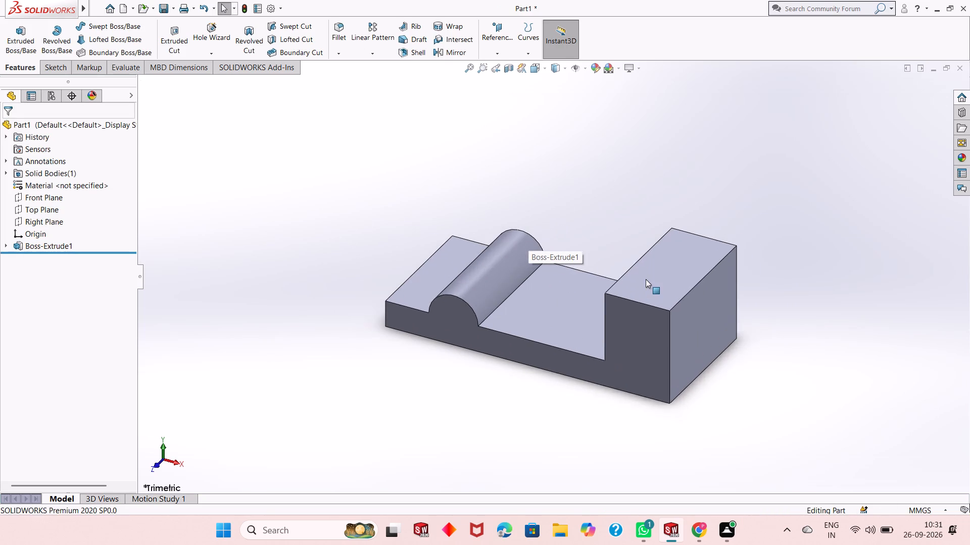
scroll(646, 279, down, 1)
scroll(555, 294, down, 1)
scroll(550, 295, up, 1)
scroll(641, 297, down, 1)
scroll(549, 295, down, 1)
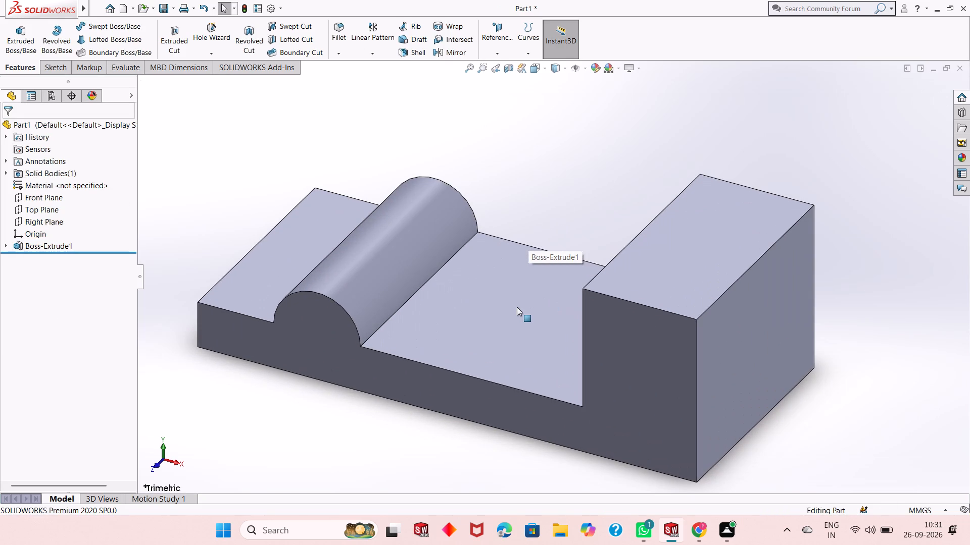
middle_drag(517, 310, 582, 226)
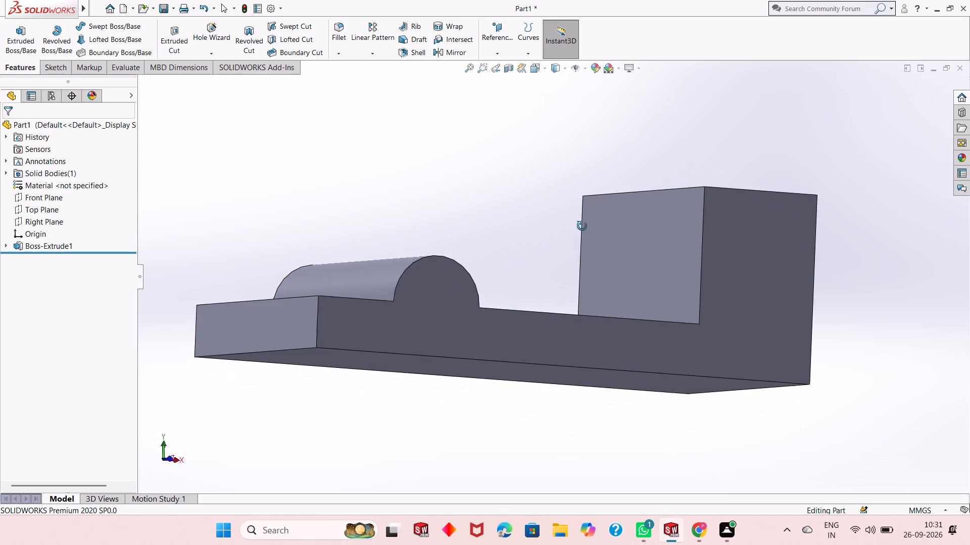
middle_drag(582, 226, 554, 250)
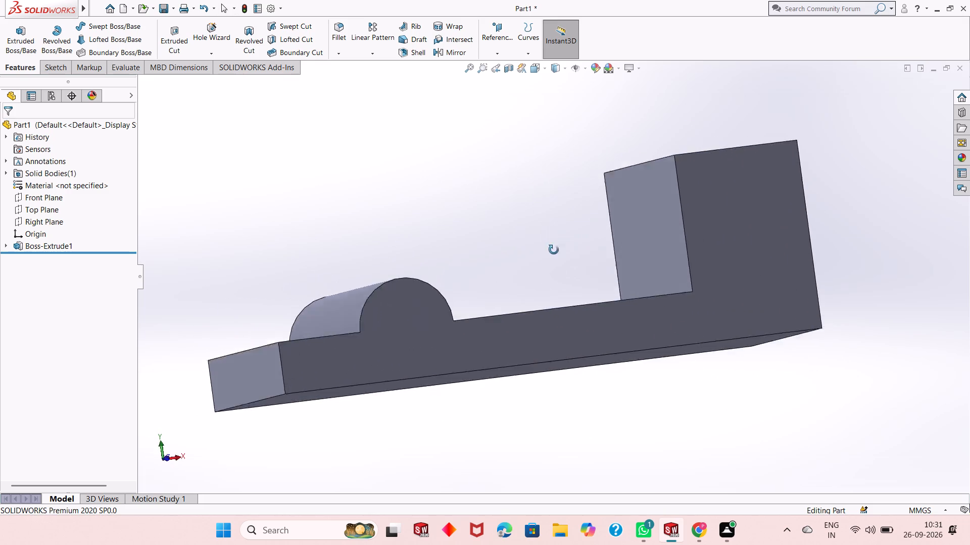
middle_drag(554, 250, 545, 295)
scroll(545, 295, up, 2)
middle_drag(544, 297, 553, 267)
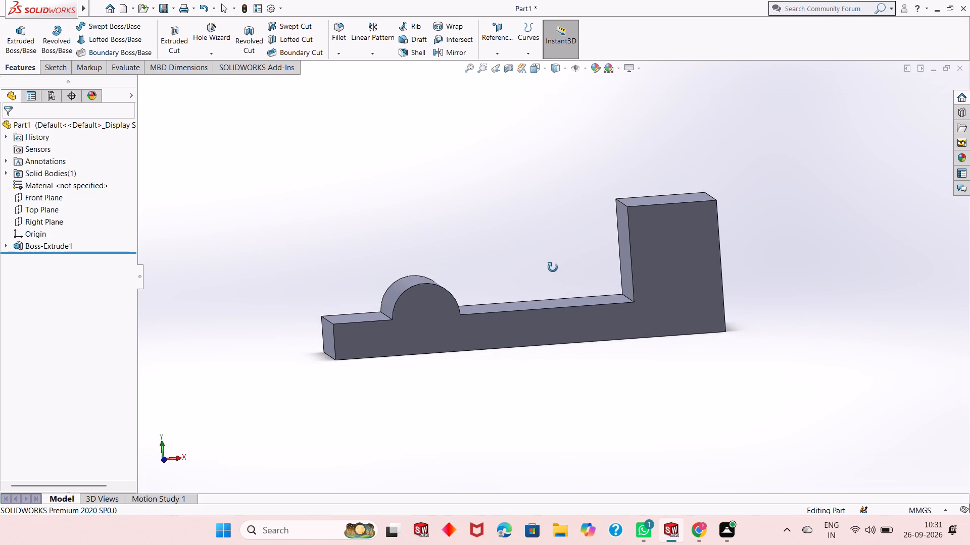
middle_drag(553, 267, 553, 267)
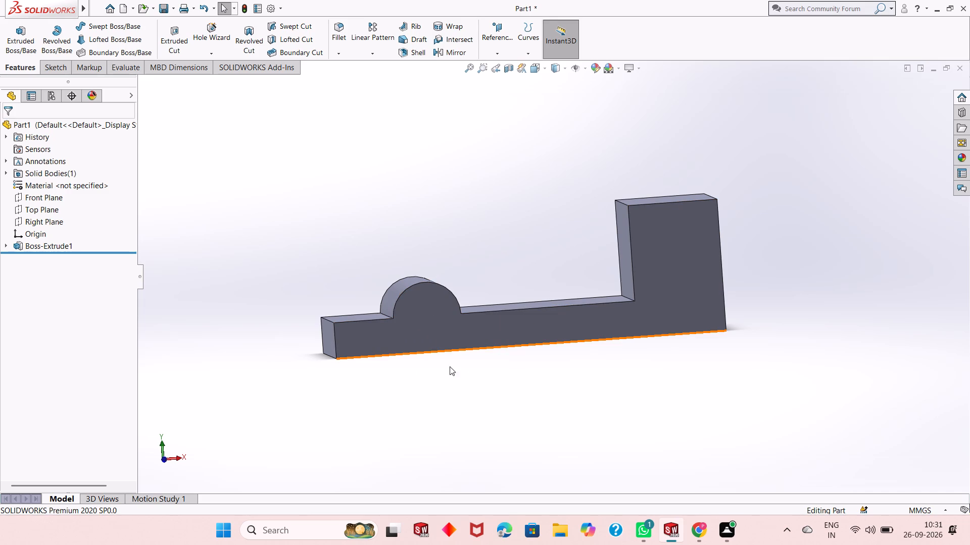
On a new sketch on the profile-shaped front face, draw a circle about 10 mm in radius centred on the bump's arc centre.
click(448, 333)
click(489, 305)
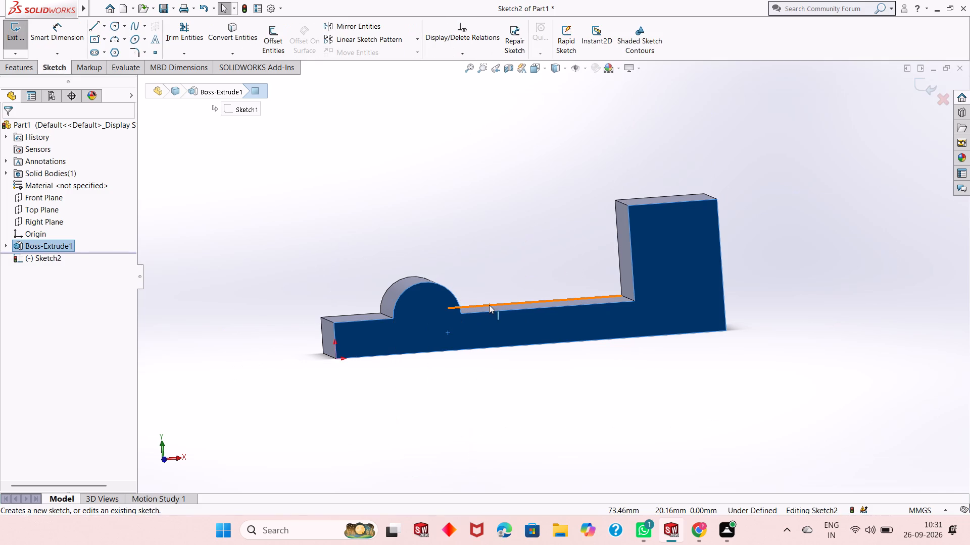
key(ctrl+8)
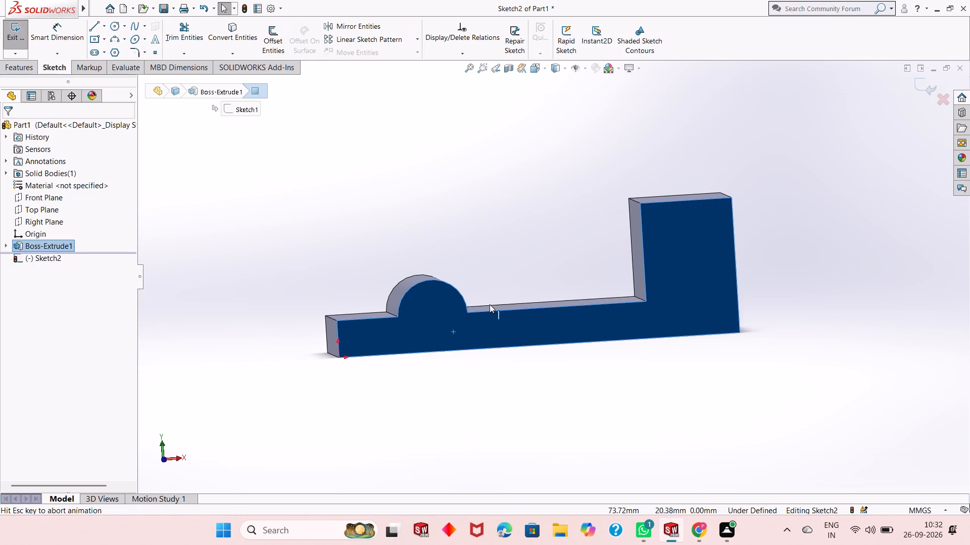
key(Escape)
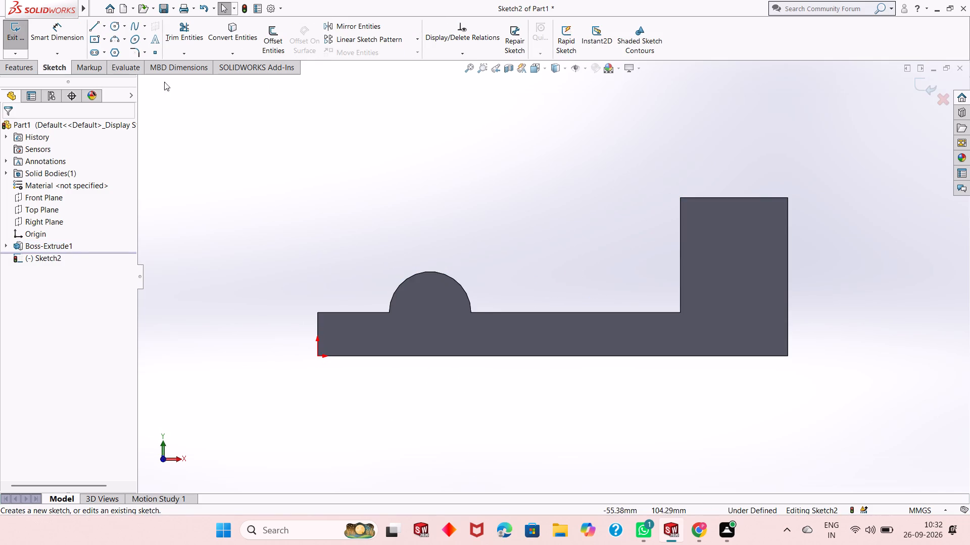
click(118, 26)
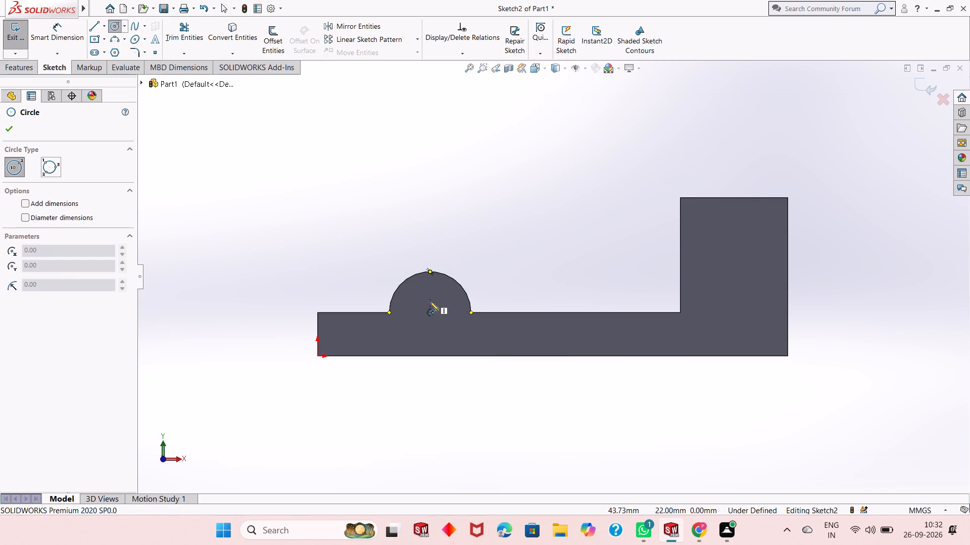
click(429, 312)
click(441, 289)
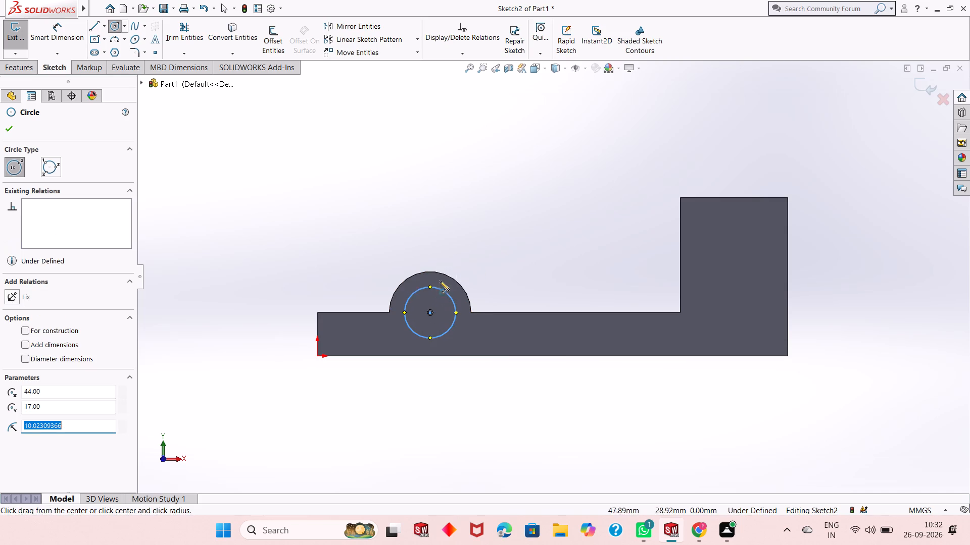
click(10, 128)
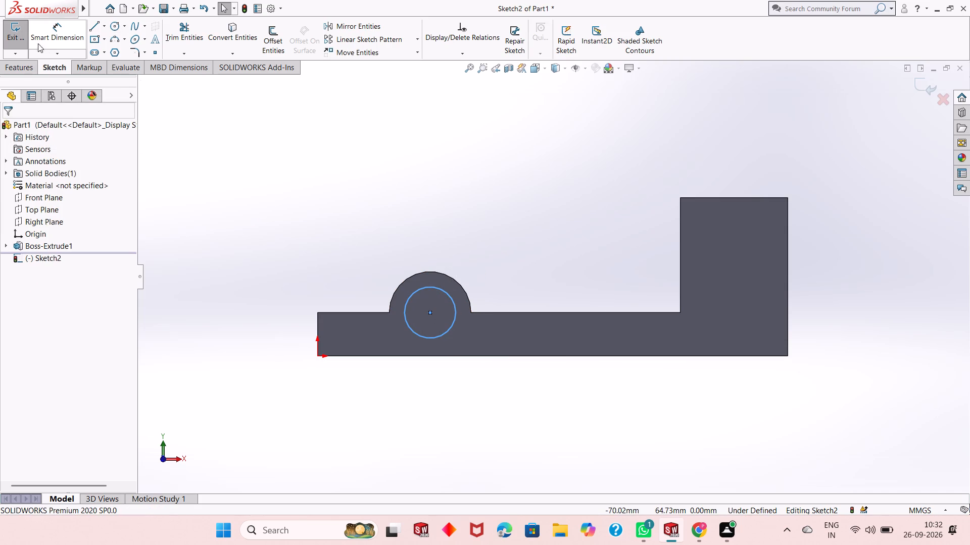
Dimension the circle inside the semicircular bump to a diameter of 20 mm.
click(51, 37)
click(418, 335)
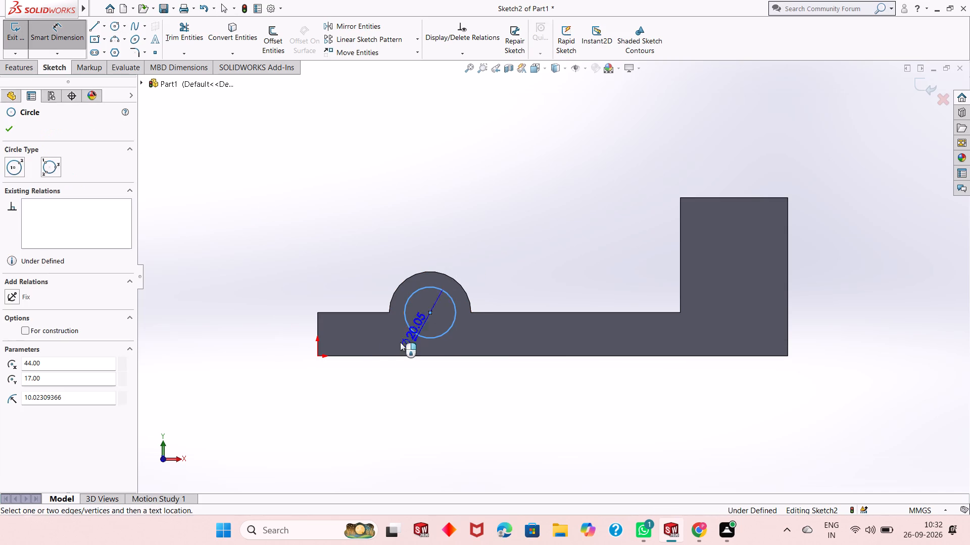
click(294, 396)
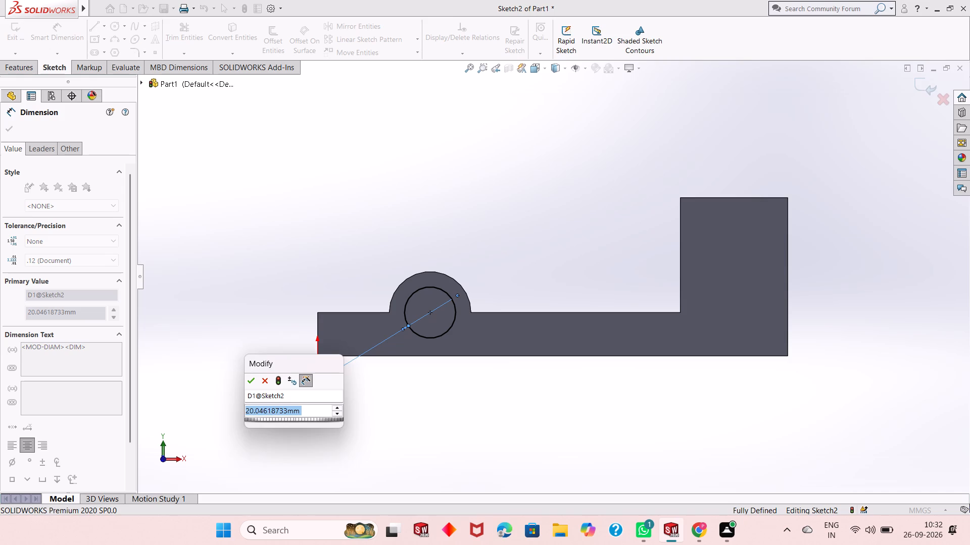
text(20)
key(Return)
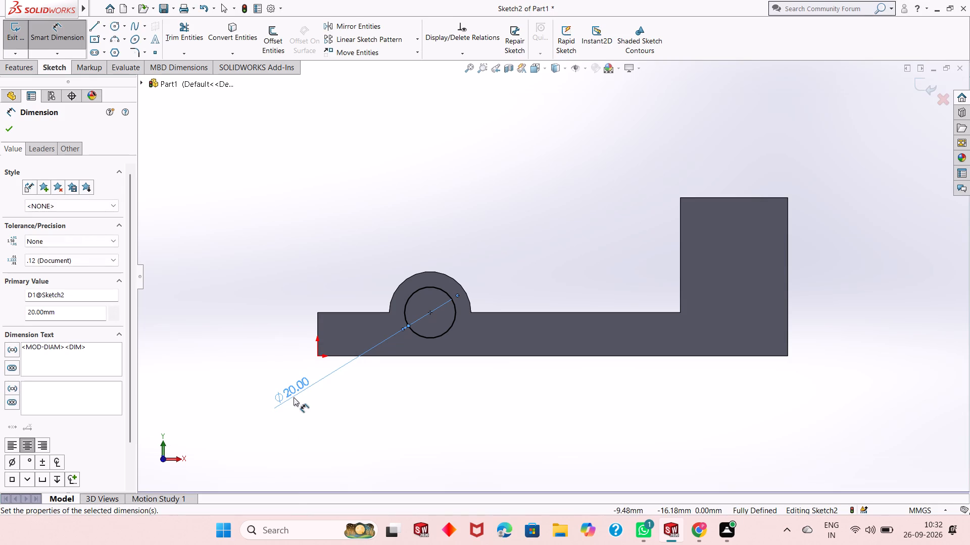
right_click(272, 268)
click(286, 297)
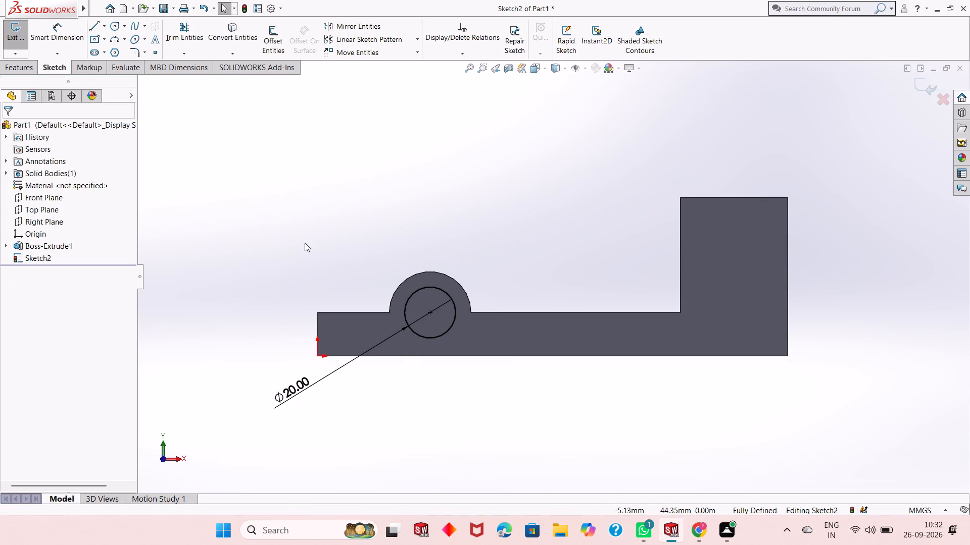
Draw two 17 mm vertical lines from the circle's side quadrants to the part's bottom edge, joined by a horizontal line along that edge.
click(96, 26)
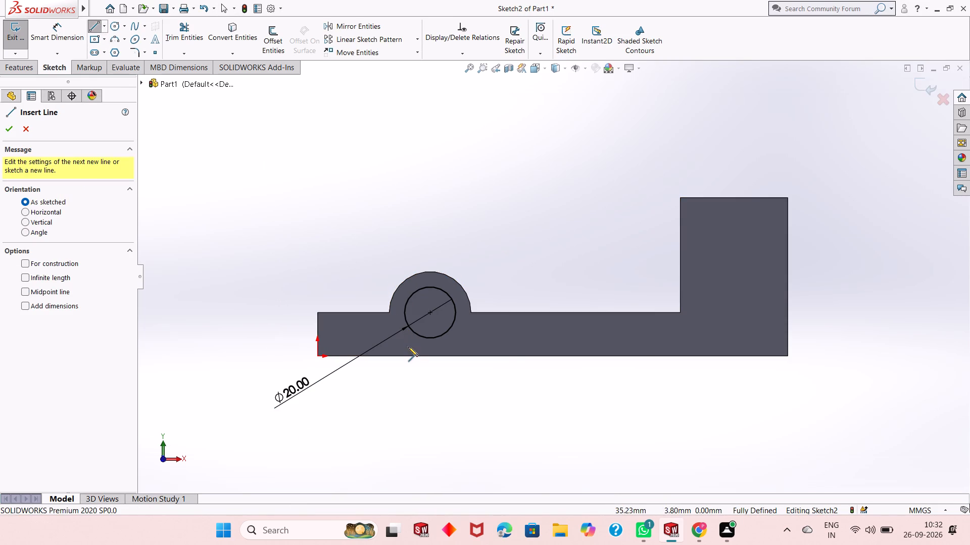
click(404, 313)
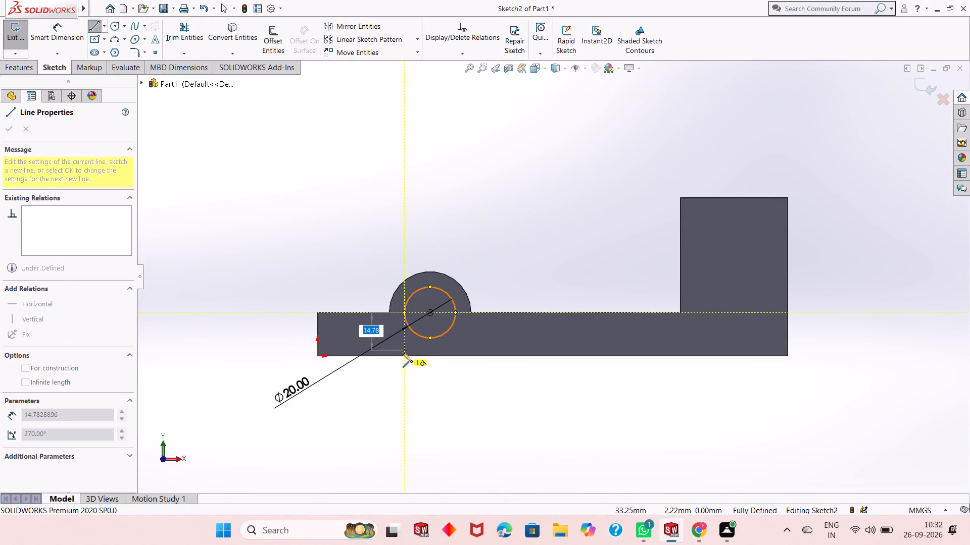
click(403, 356)
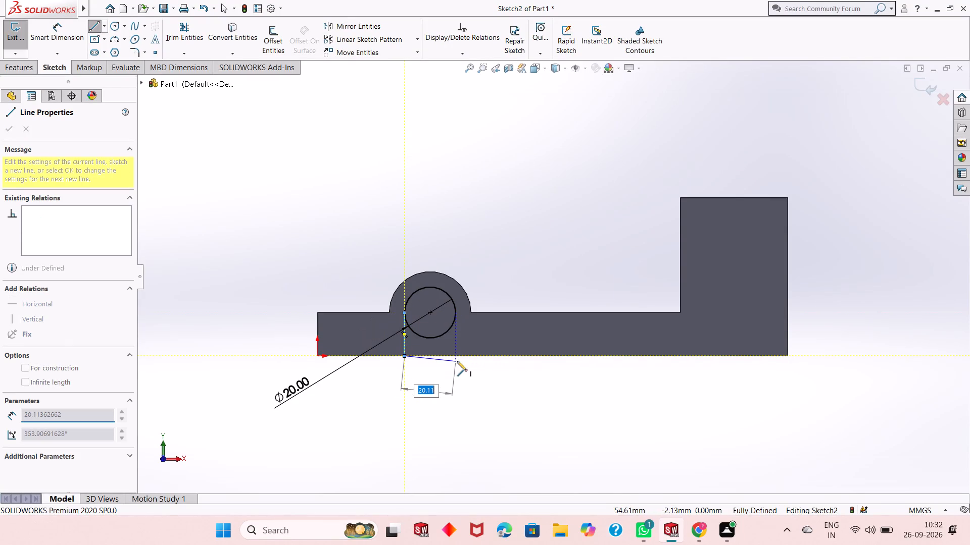
click(454, 357)
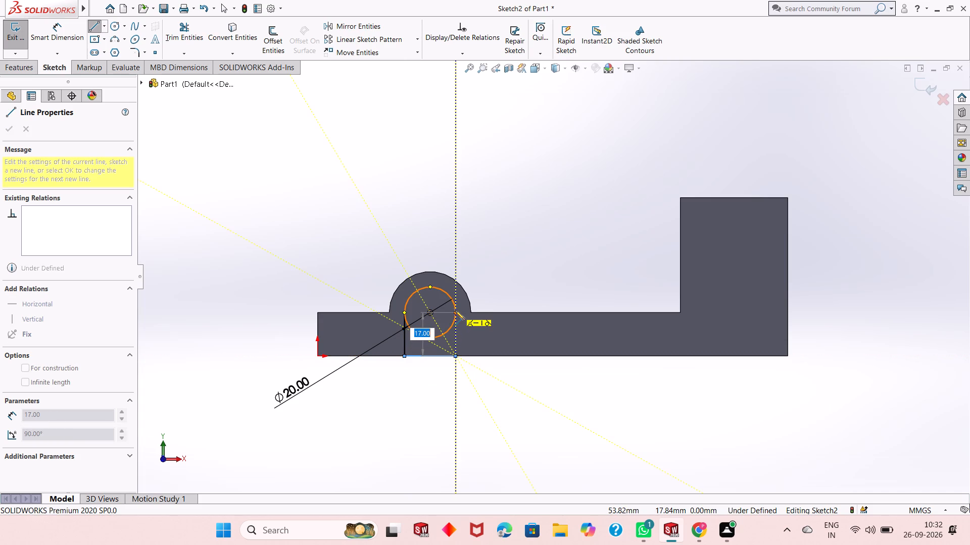
click(455, 310)
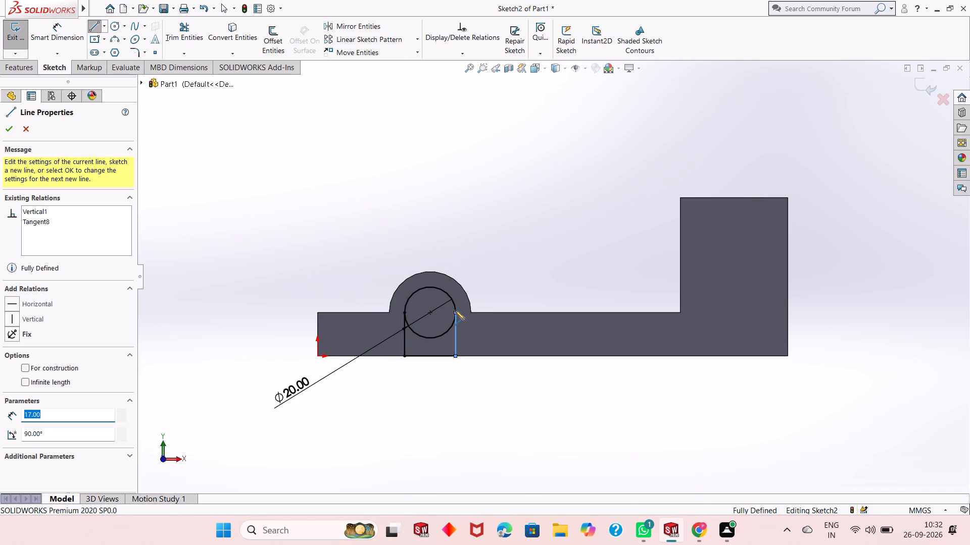
right_click(492, 249)
click(504, 257)
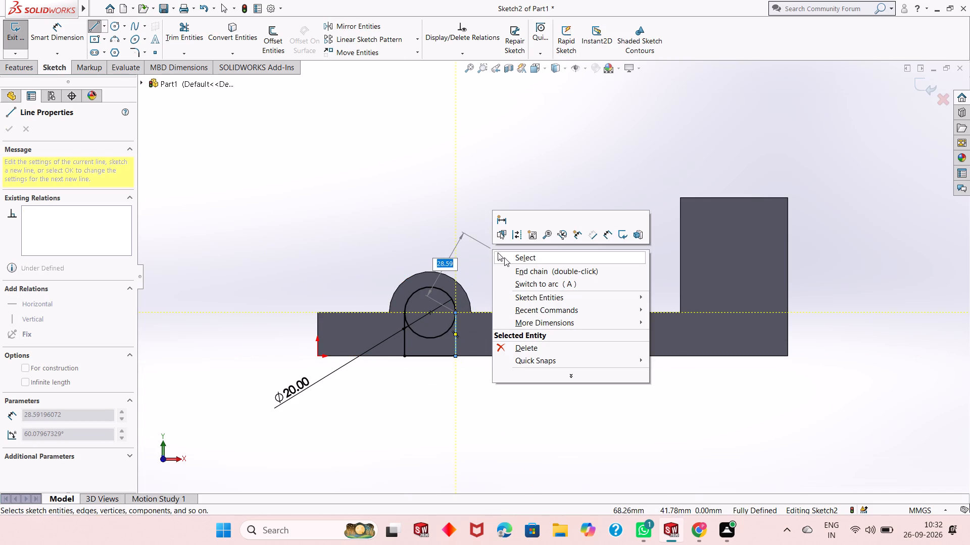
Trim away the lower half of the circle between the two vertical lines, leaving an arch-shaped profile.
click(172, 36)
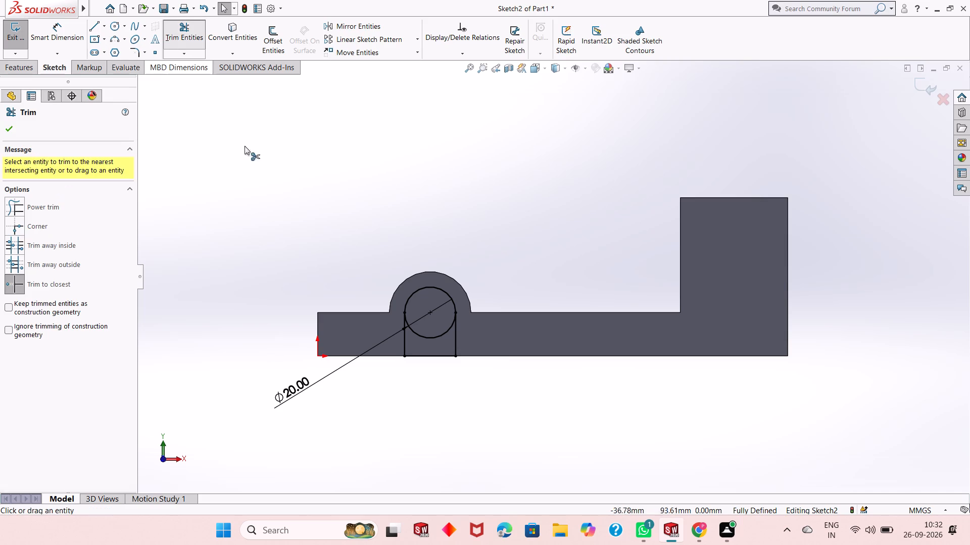
click(430, 337)
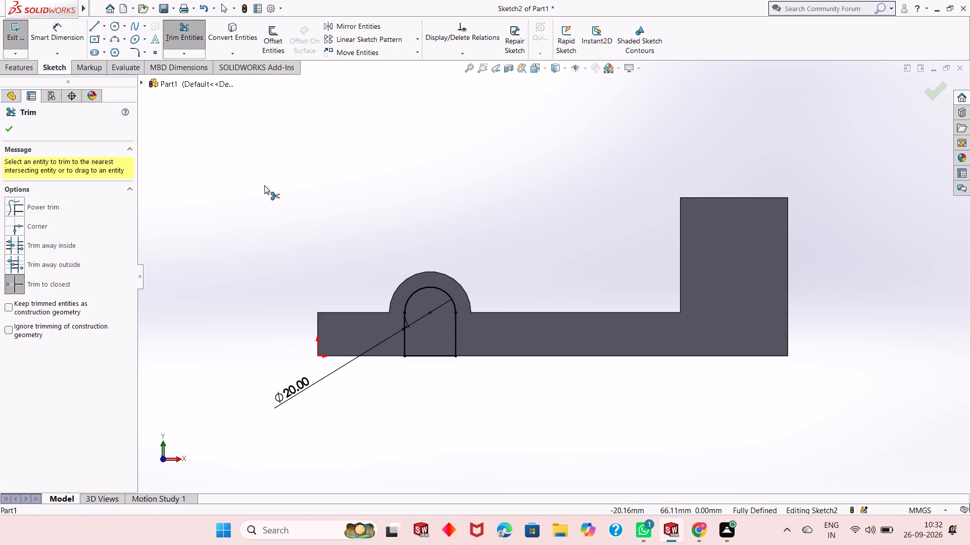
right_click(264, 185)
click(294, 214)
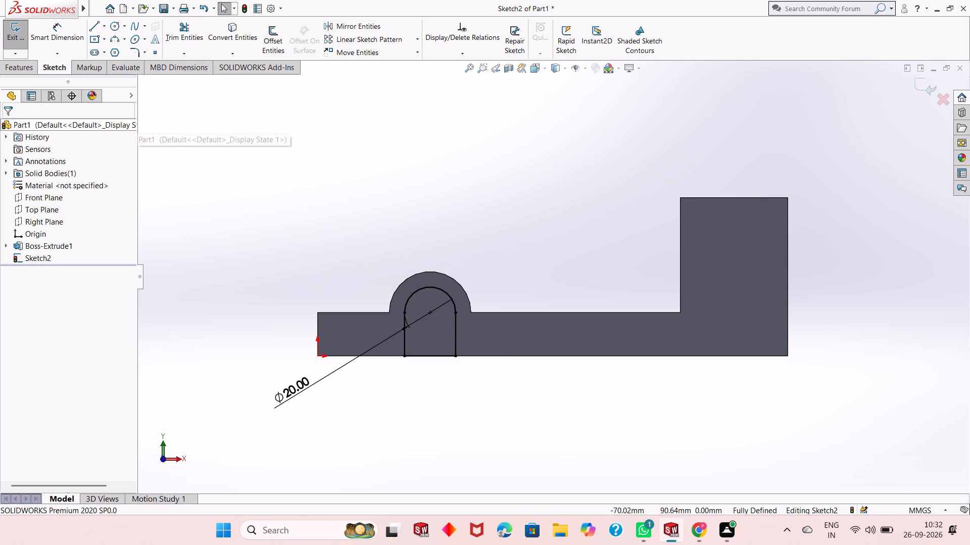
Cut the arch-shaped profile through the body as an 82 mm blind Extruded Cut from the sketch plane.
click(17, 70)
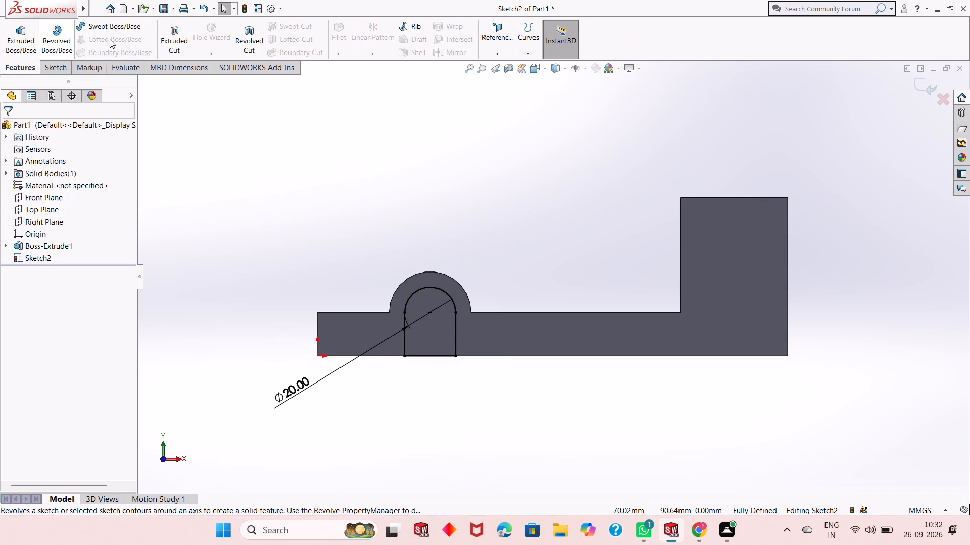
click(170, 39)
middle_drag(287, 264, 288, 265)
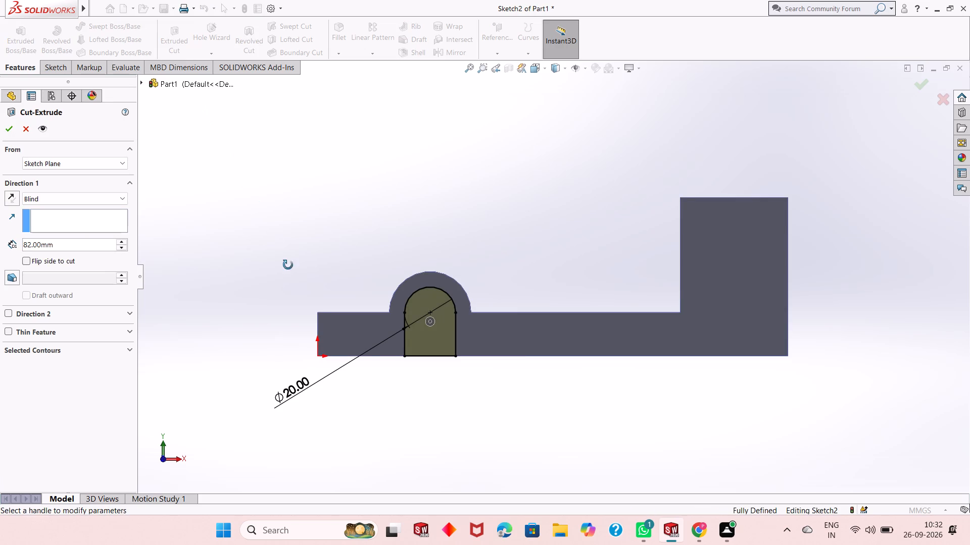
middle_drag(288, 265, 334, 313)
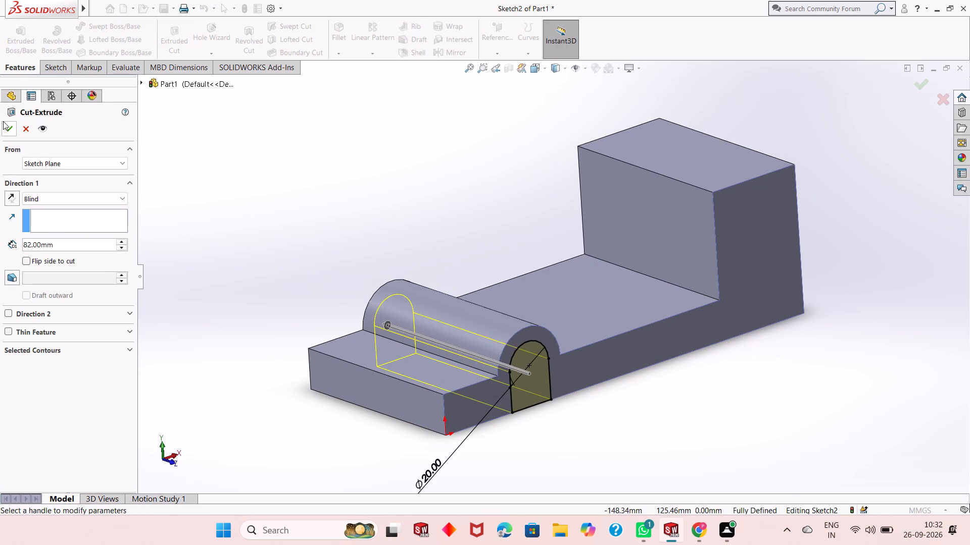
click(6, 125)
click(227, 236)
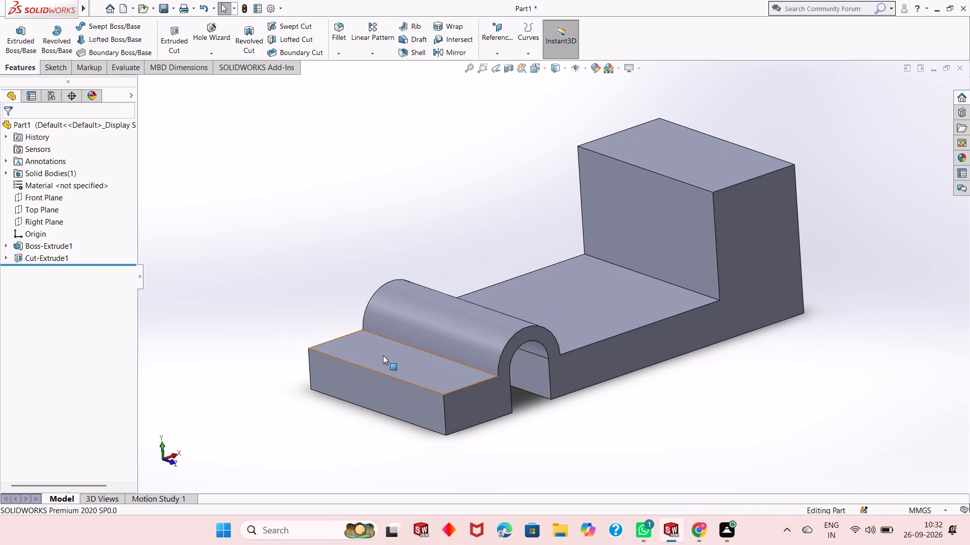
Examine the arched cut under the bump and the rest of the body from several angles.
scroll(383, 355, up, 1)
scroll(448, 331, up, 1)
scroll(526, 285, down, 1)
scroll(525, 361, up, 1)
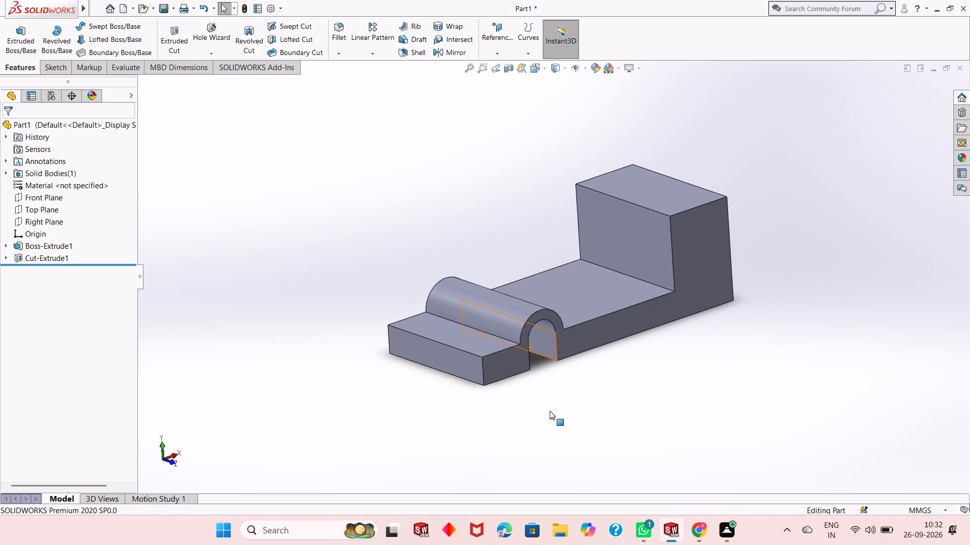
middle_drag(550, 412, 559, 391)
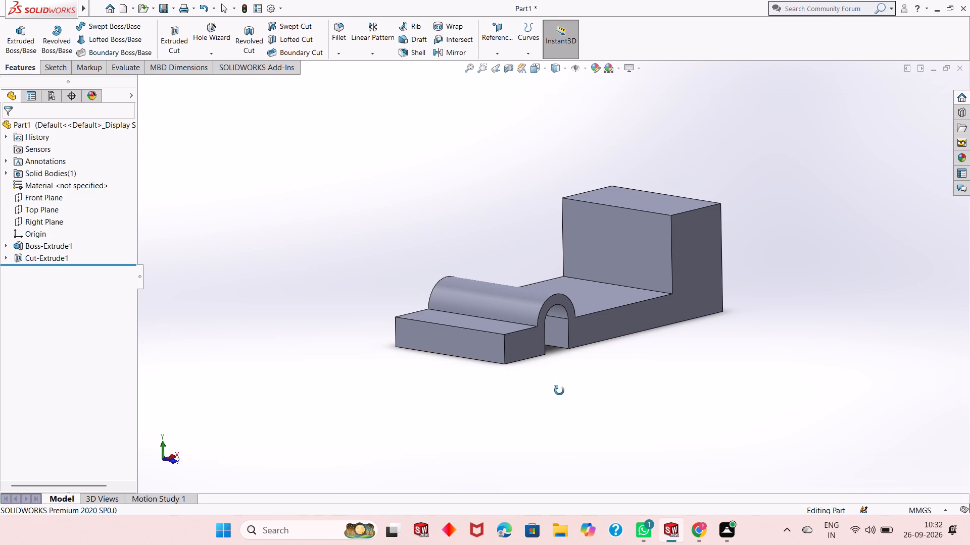
middle_drag(559, 391, 551, 391)
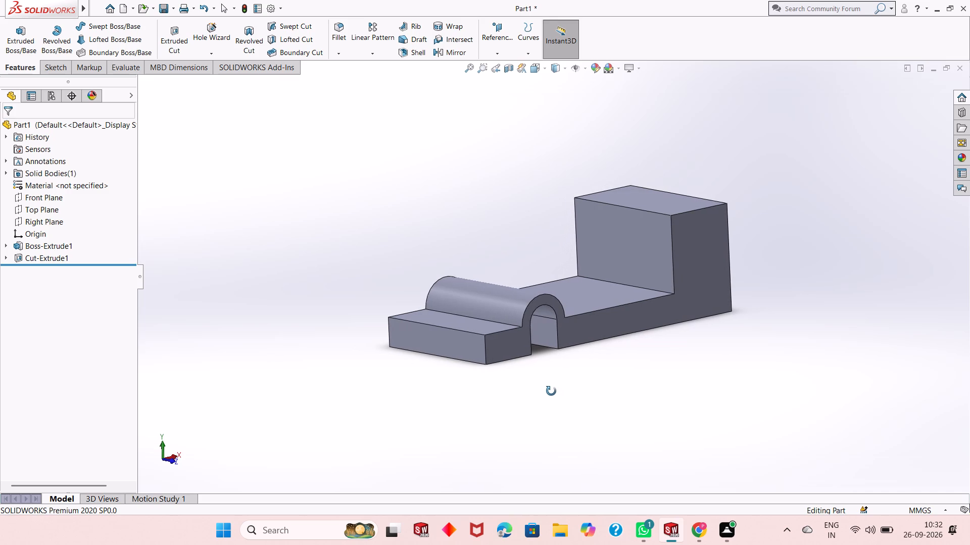
middle_drag(551, 391, 559, 392)
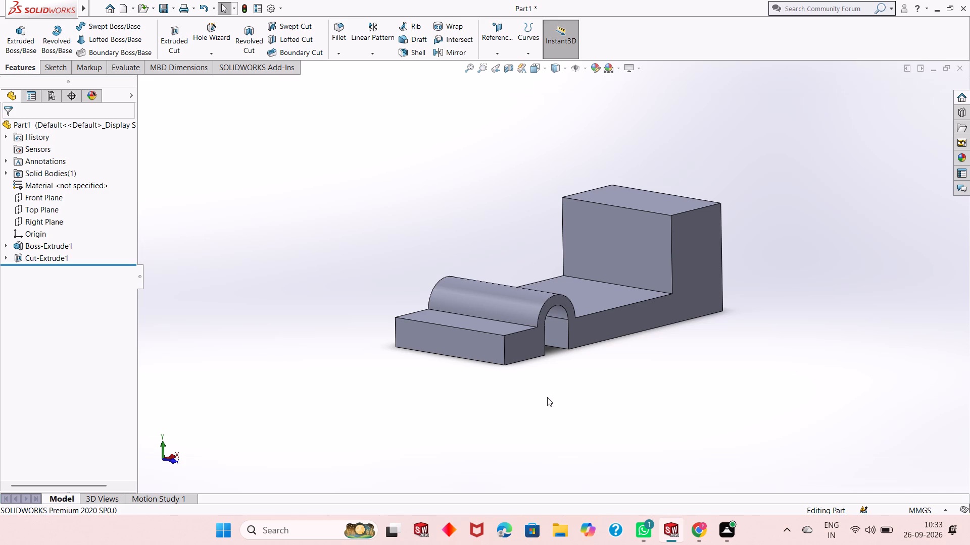
middle_drag(547, 399, 550, 406)
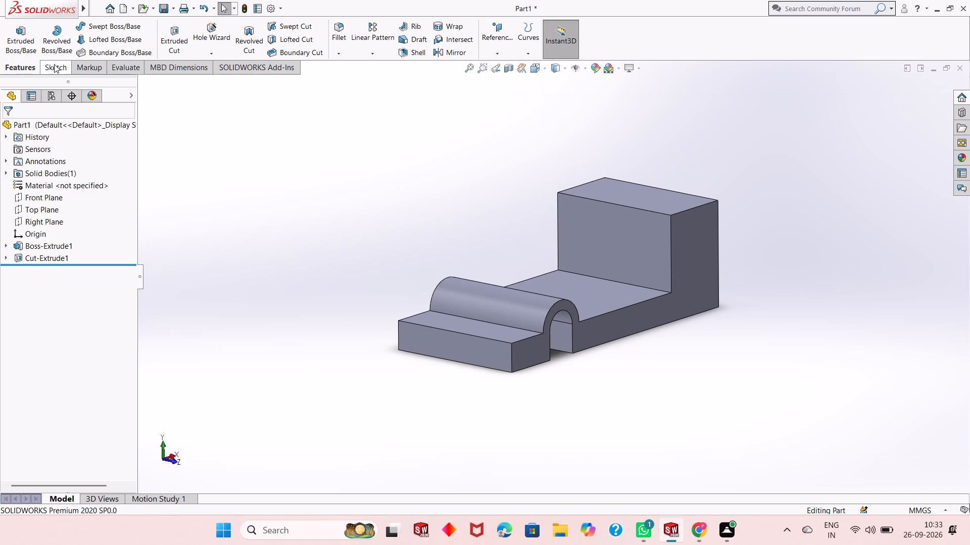
Create a mid-plane reference plane using the Top Plane as first reference and the Right Plane as second reference.
click(502, 42)
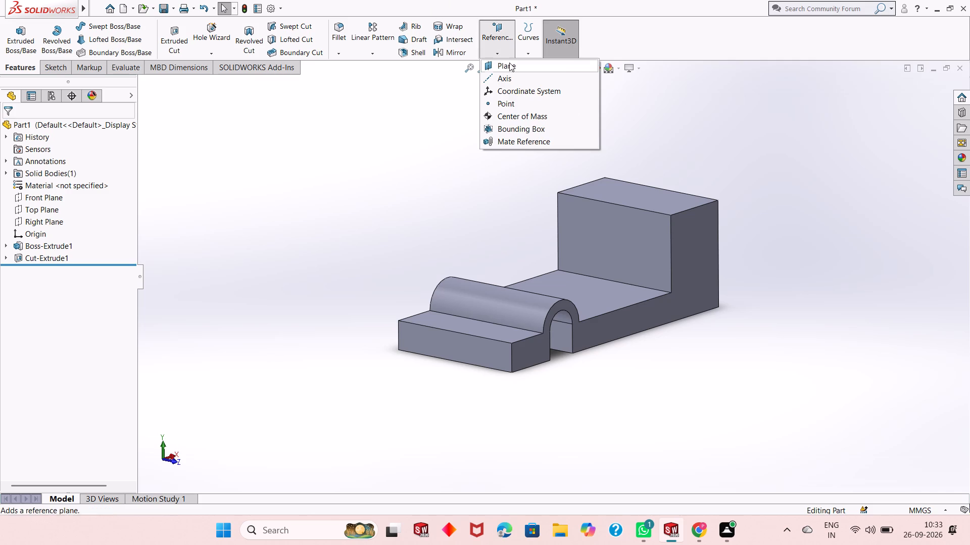
click(510, 64)
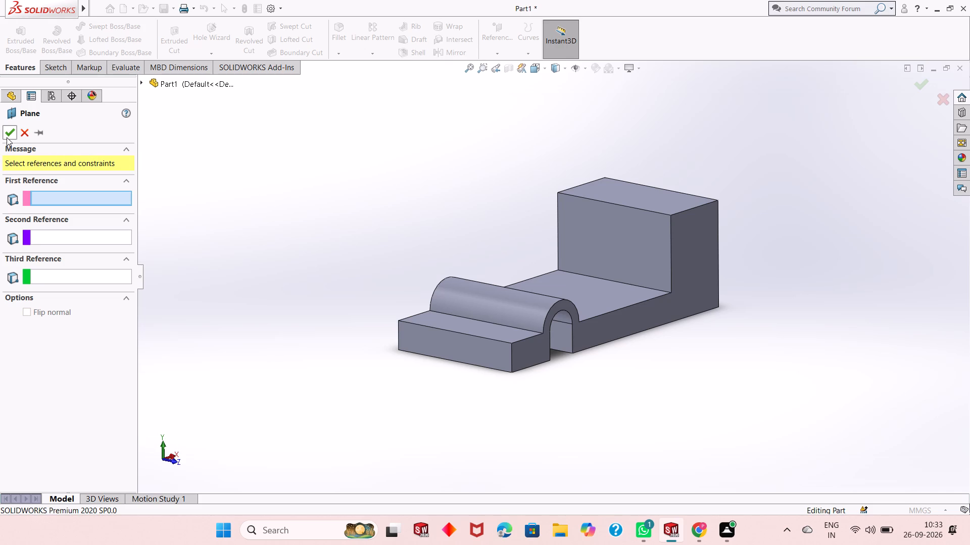
click(155, 84)
click(187, 166)
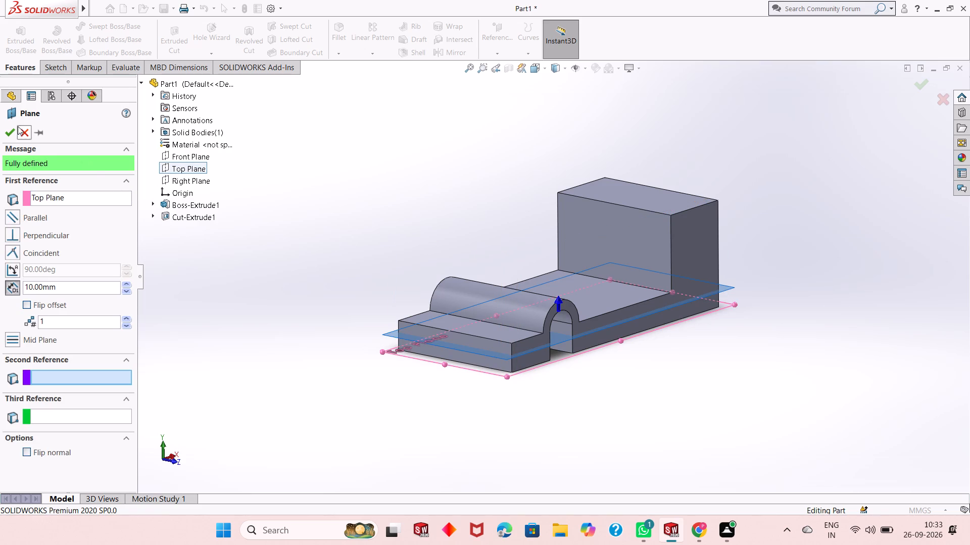
double_click(67, 282)
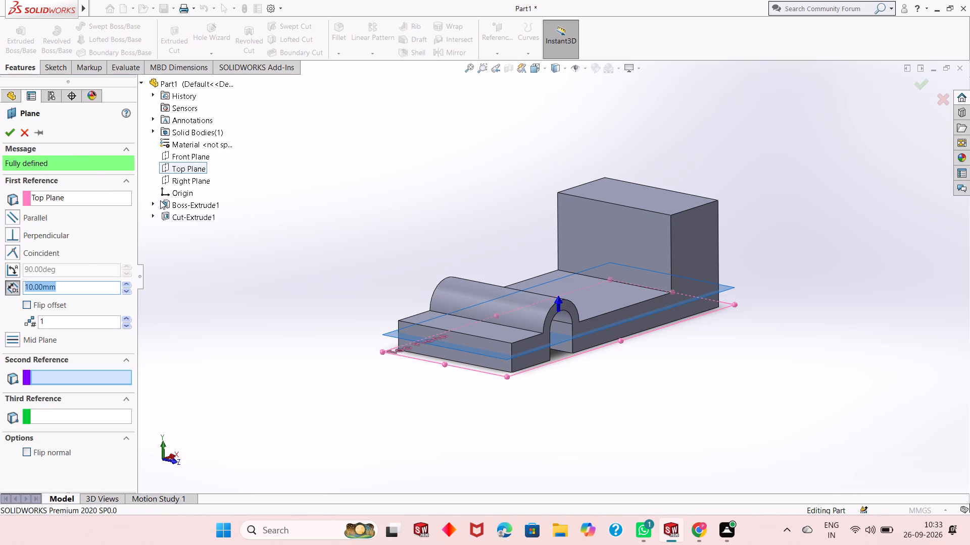
click(184, 179)
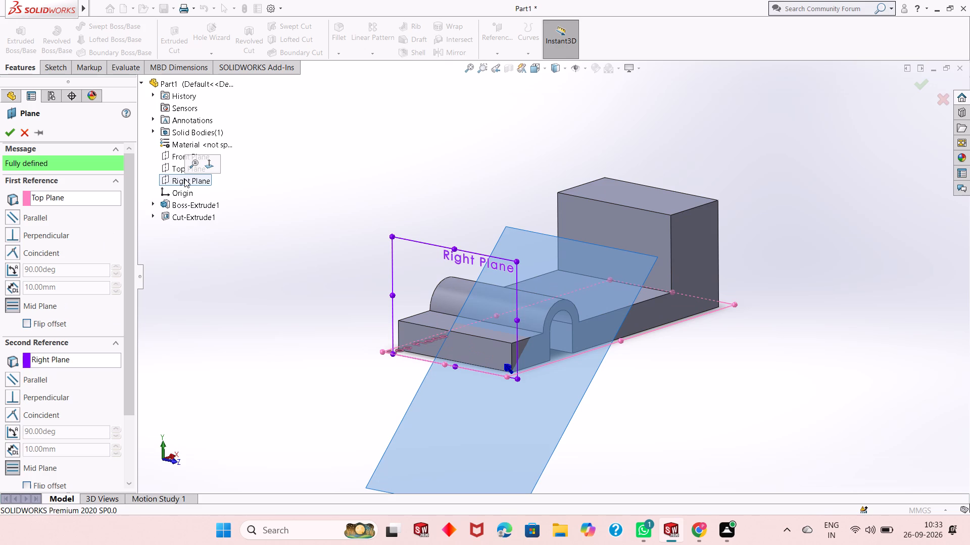
middle_drag(308, 299, 272, 272)
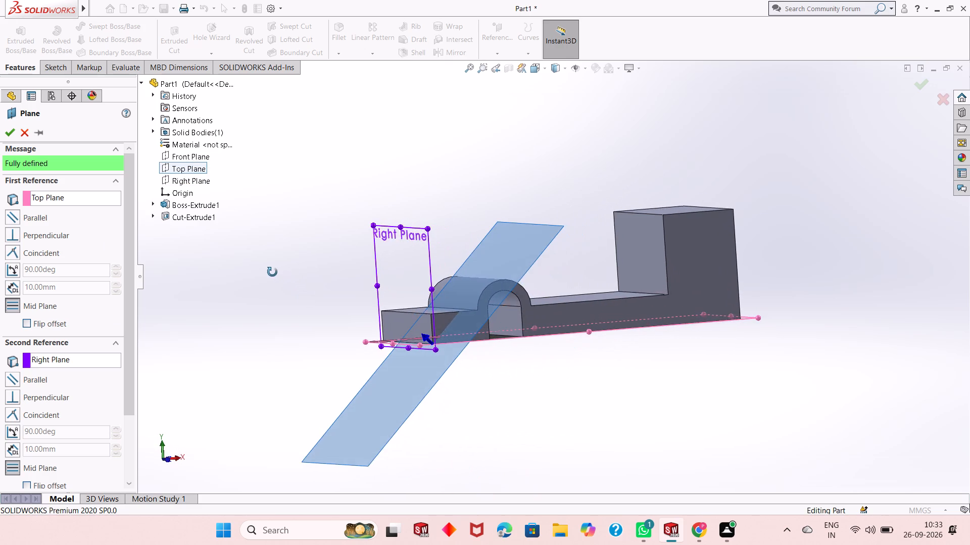
middle_drag(272, 272, 274, 304)
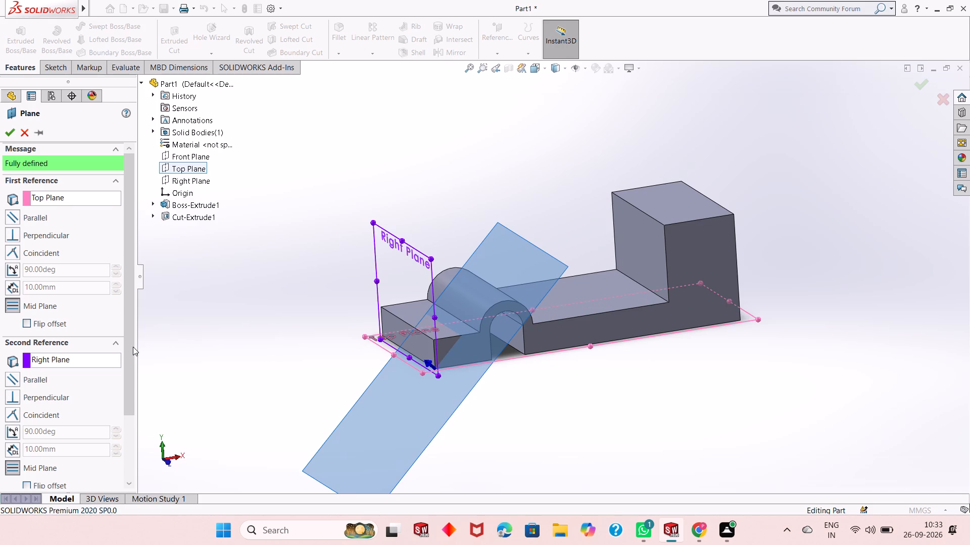
scroll(89, 319, down, 1)
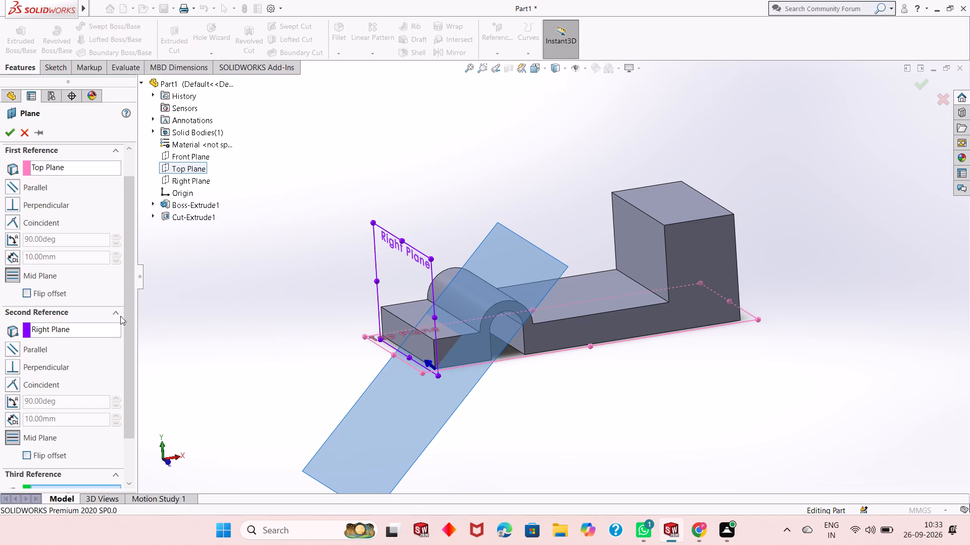
click(197, 180)
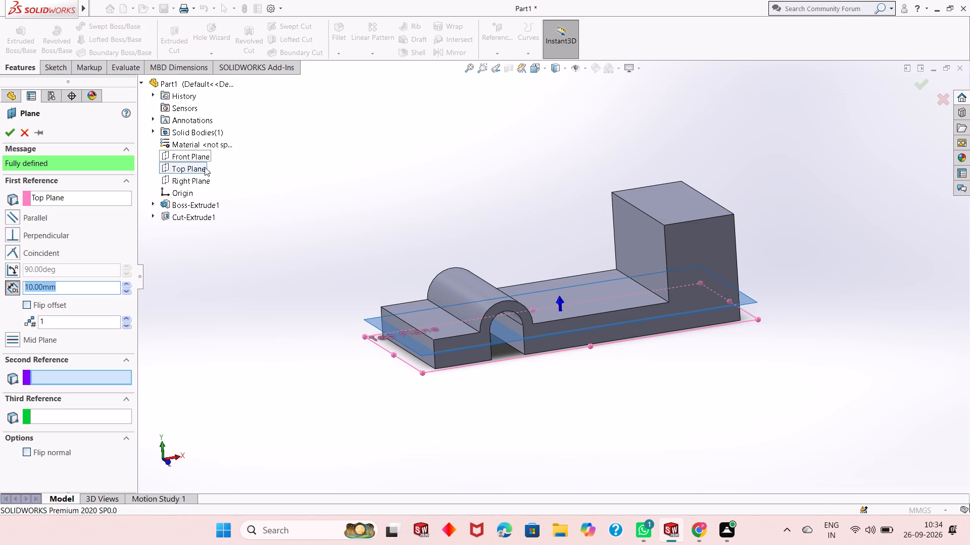
click(205, 180)
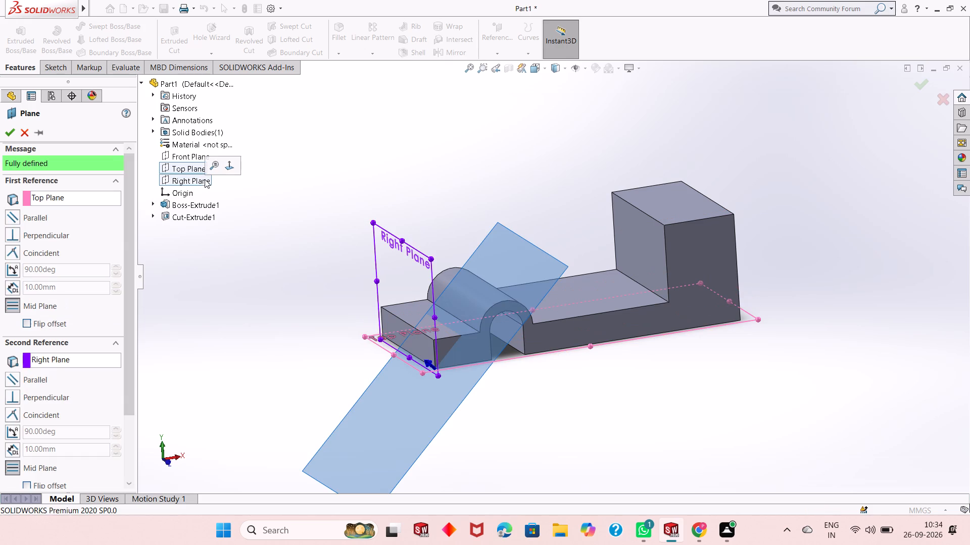
click(15, 132)
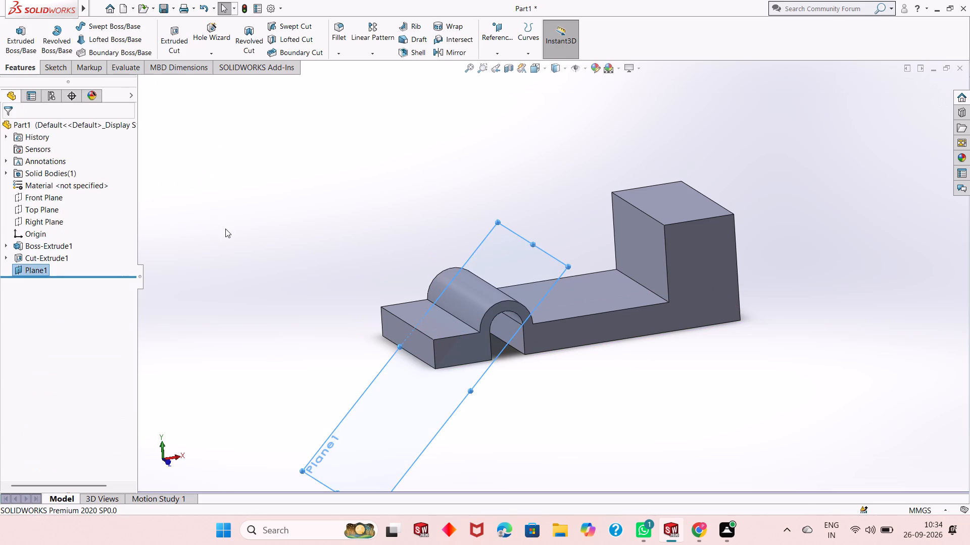
click(225, 229)
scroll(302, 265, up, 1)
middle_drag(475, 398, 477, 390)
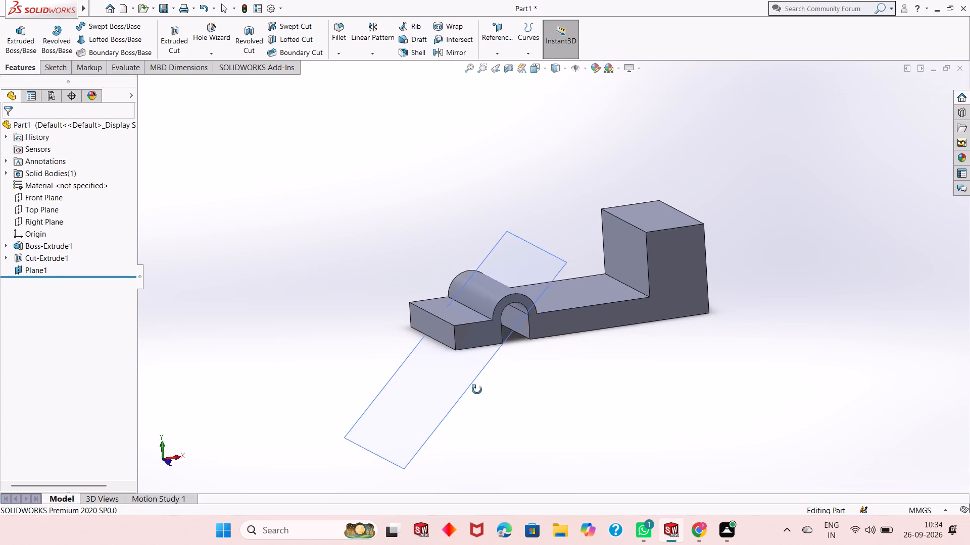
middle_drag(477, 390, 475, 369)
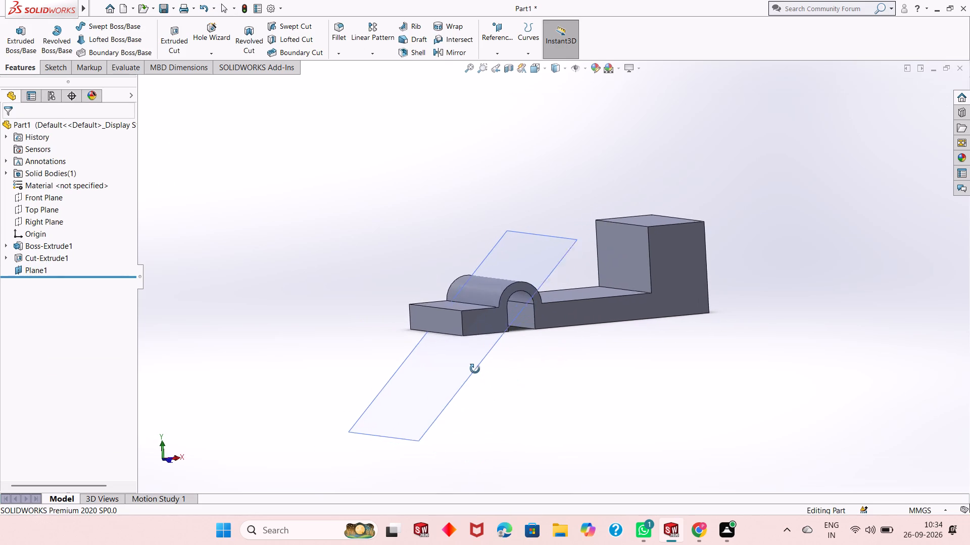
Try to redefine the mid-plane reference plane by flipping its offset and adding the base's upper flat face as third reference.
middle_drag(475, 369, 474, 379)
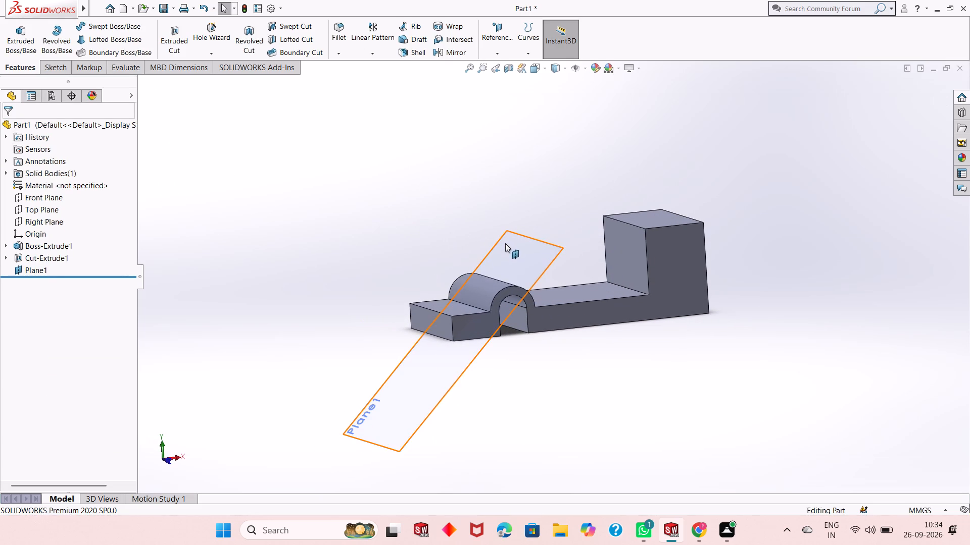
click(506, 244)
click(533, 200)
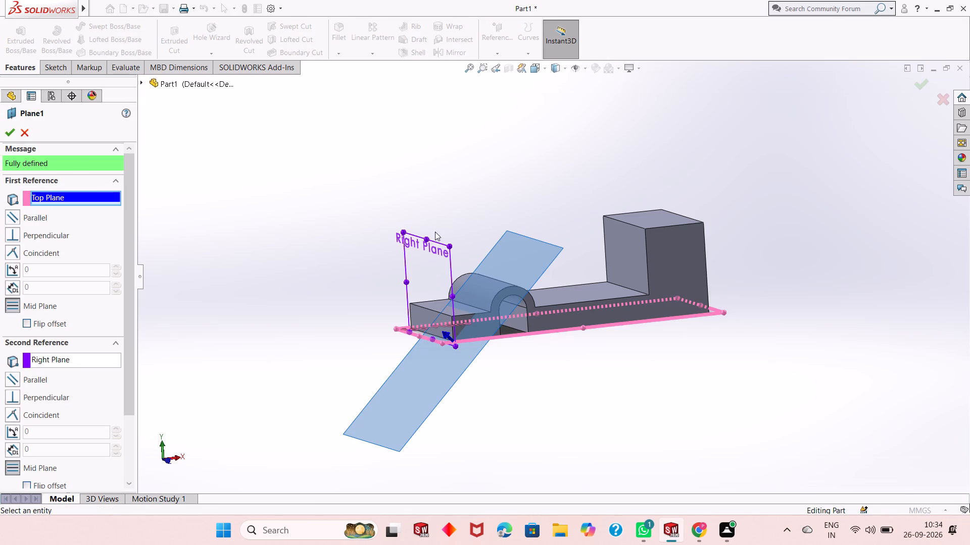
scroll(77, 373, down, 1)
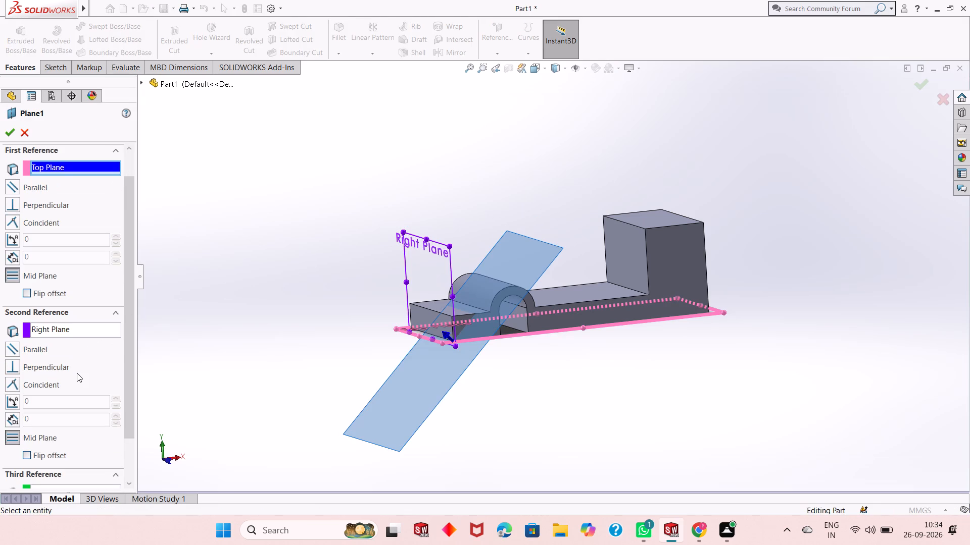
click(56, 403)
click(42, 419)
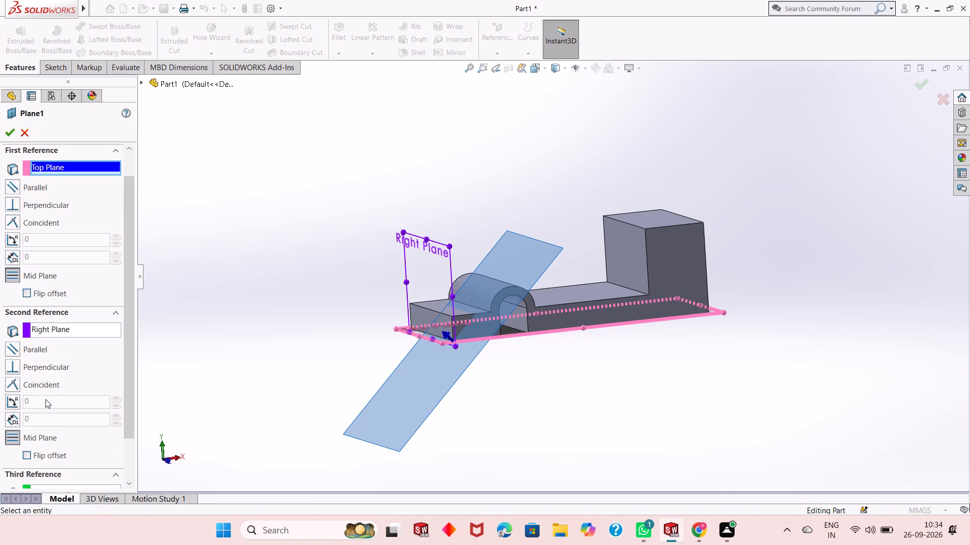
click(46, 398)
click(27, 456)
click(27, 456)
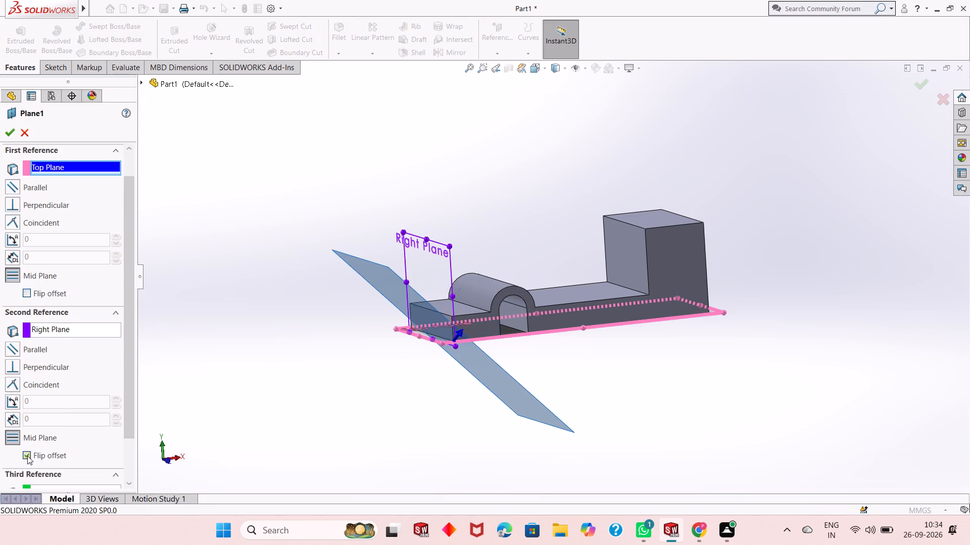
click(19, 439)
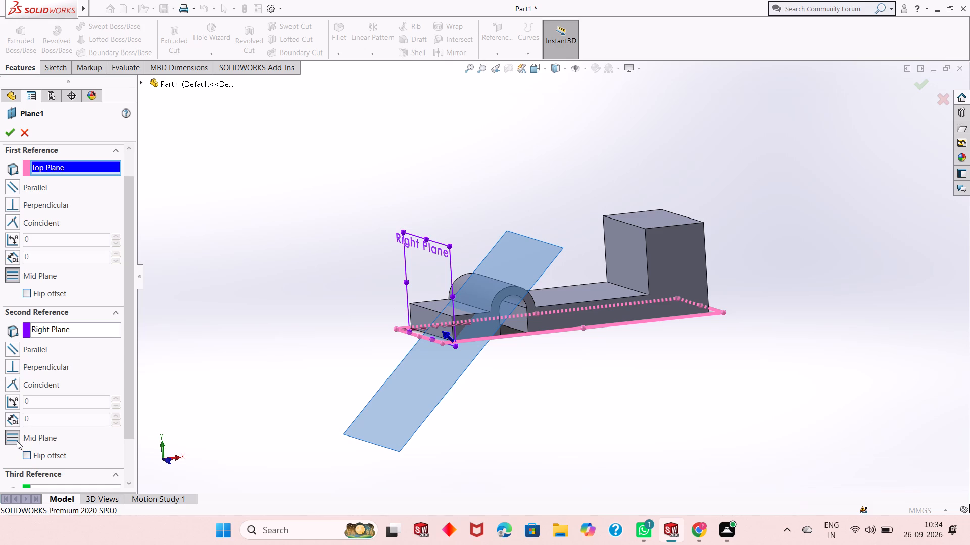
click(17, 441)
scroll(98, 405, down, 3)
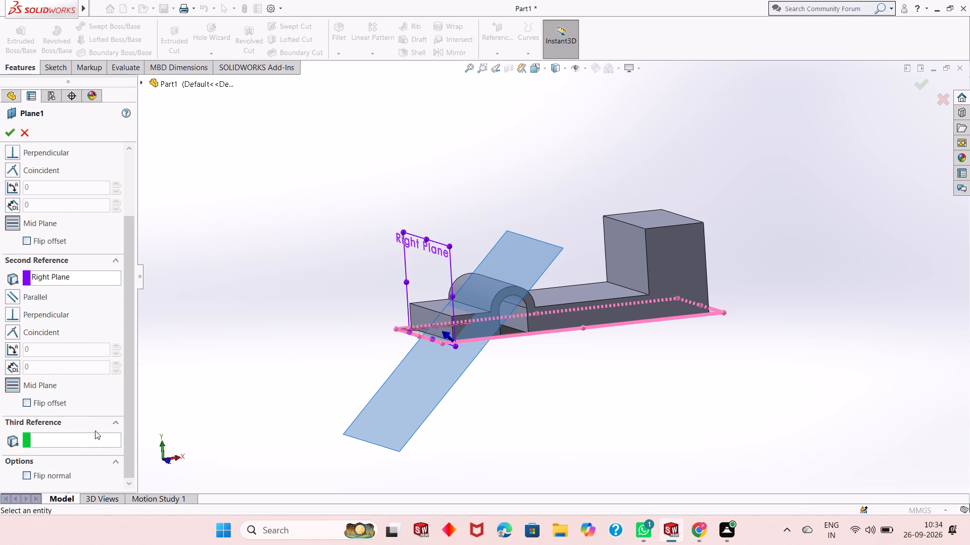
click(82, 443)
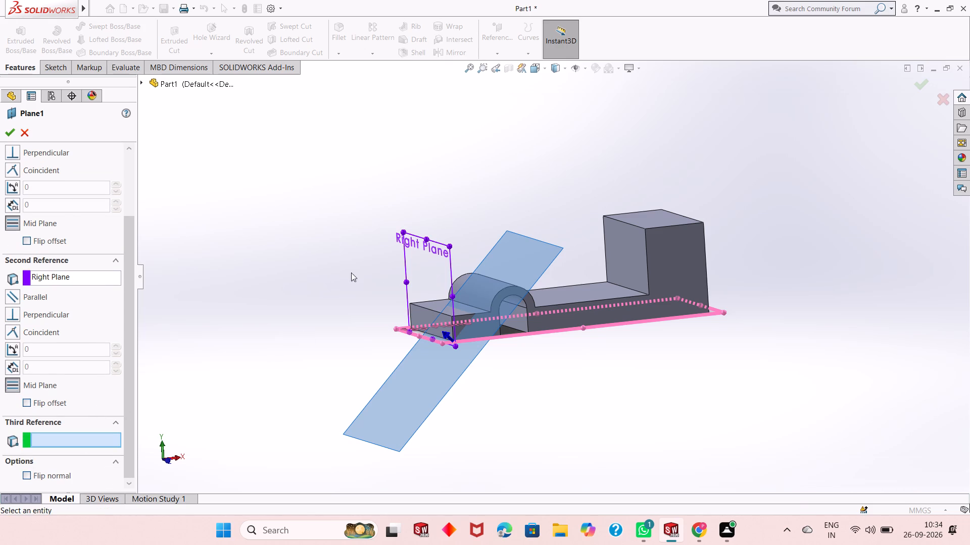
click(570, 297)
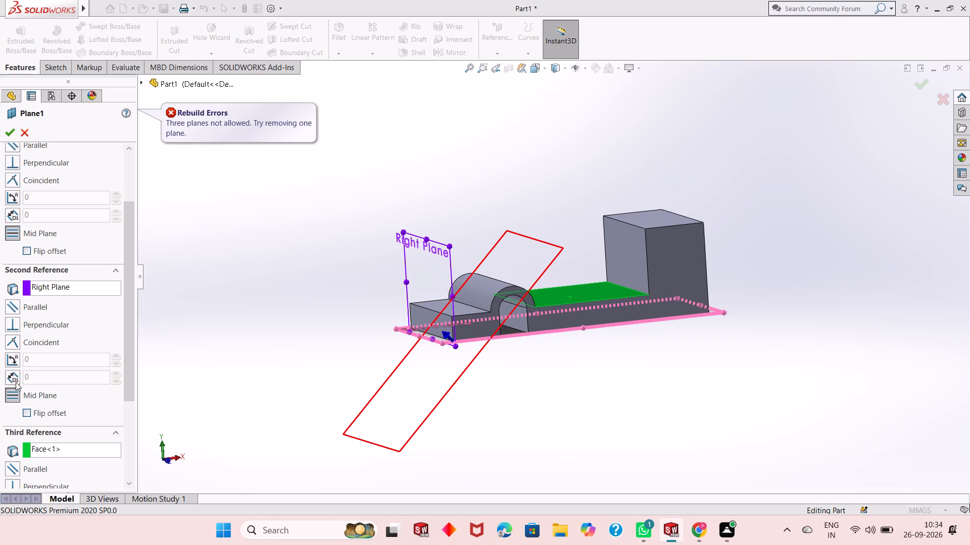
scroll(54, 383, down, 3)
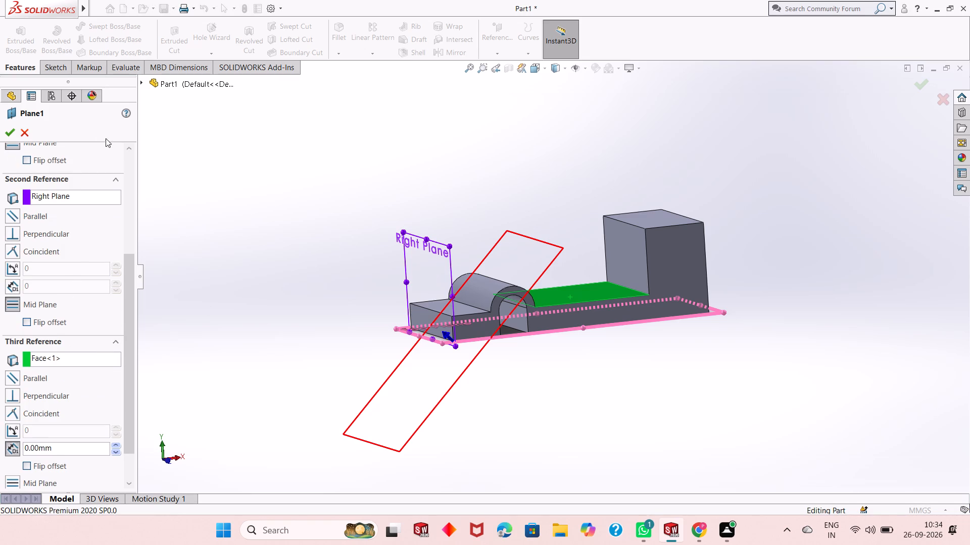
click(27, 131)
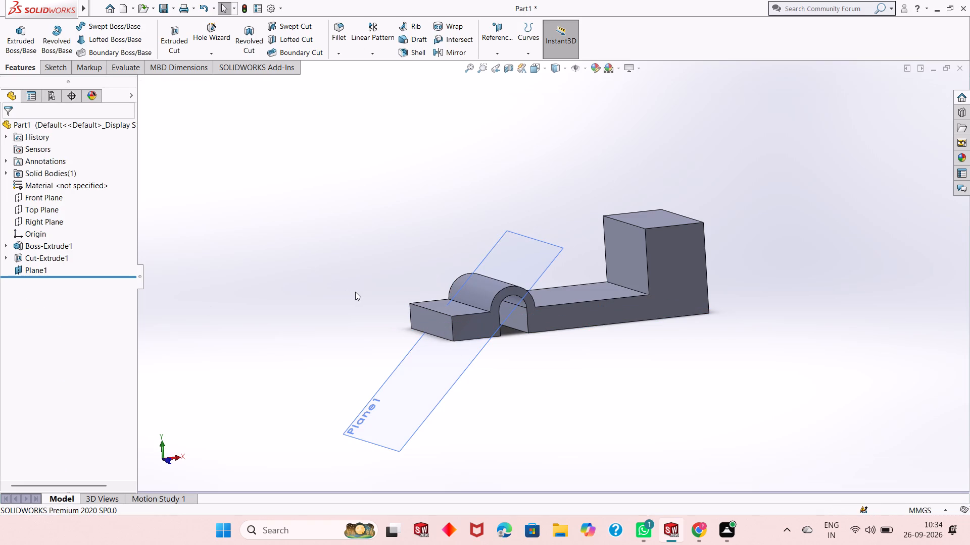
Undo the creation of the mid-plane reference plane.
key(ctrl+z)
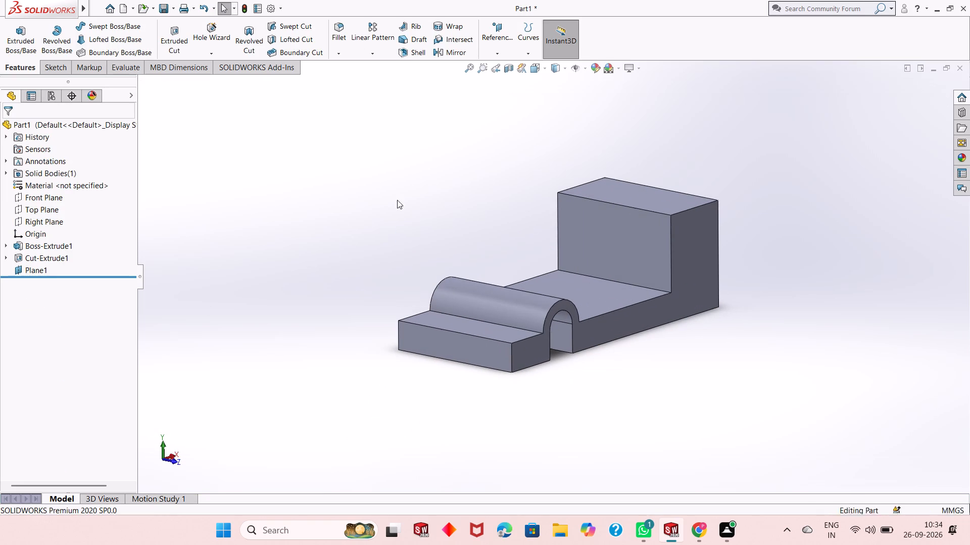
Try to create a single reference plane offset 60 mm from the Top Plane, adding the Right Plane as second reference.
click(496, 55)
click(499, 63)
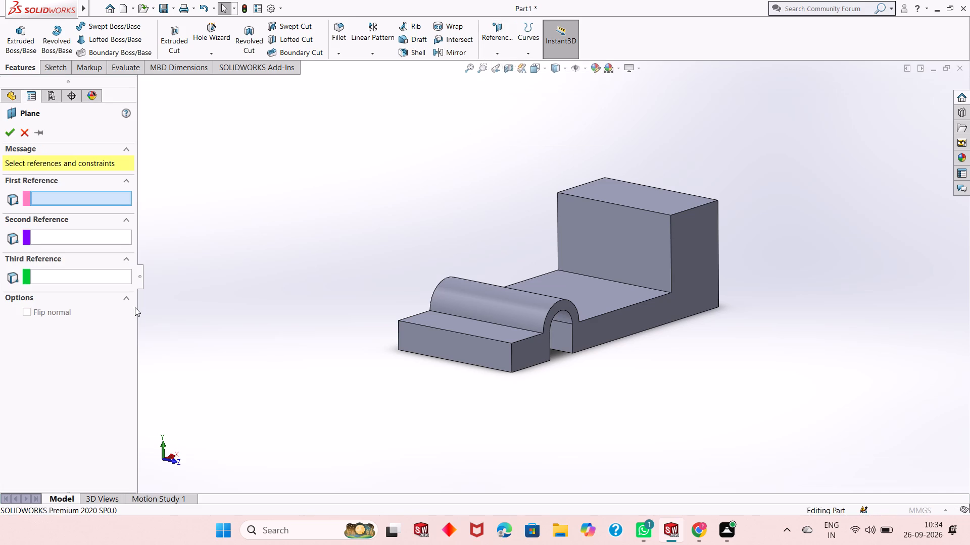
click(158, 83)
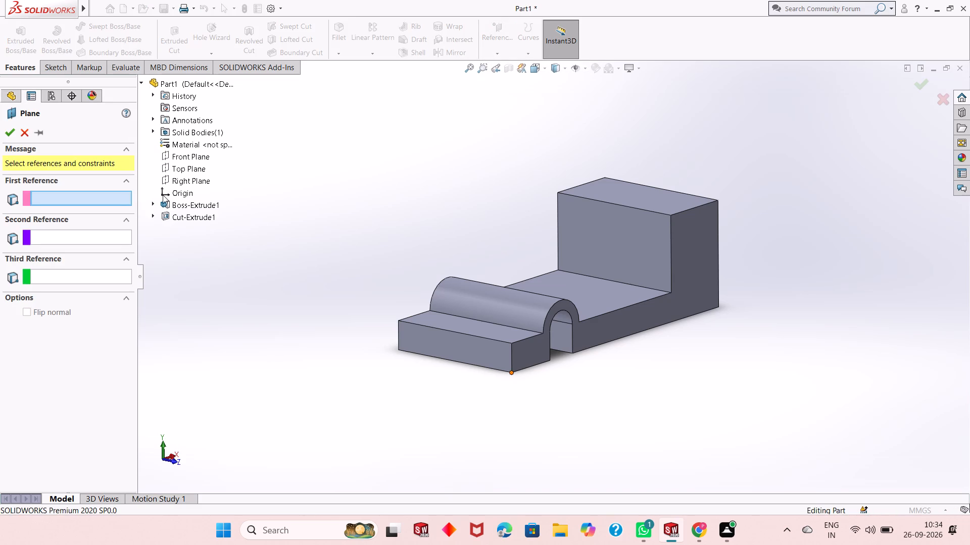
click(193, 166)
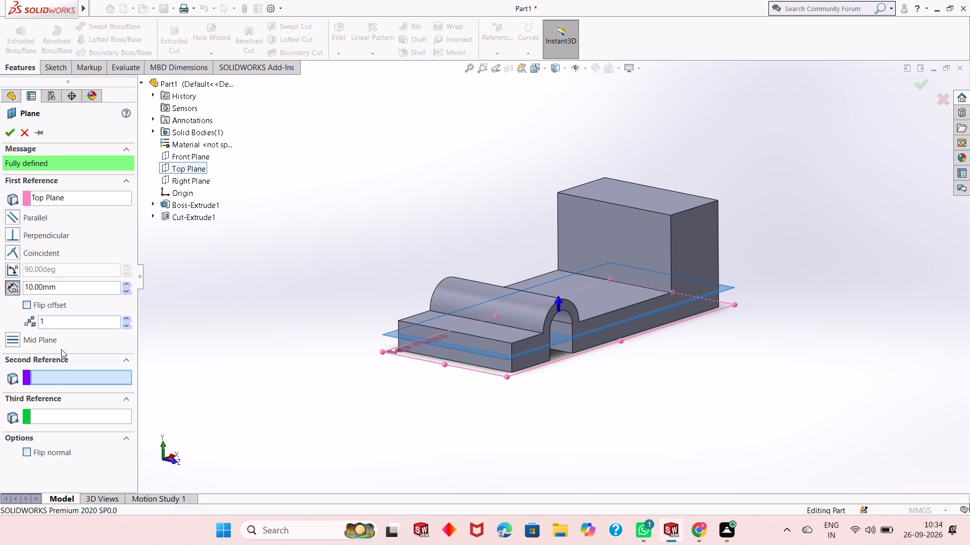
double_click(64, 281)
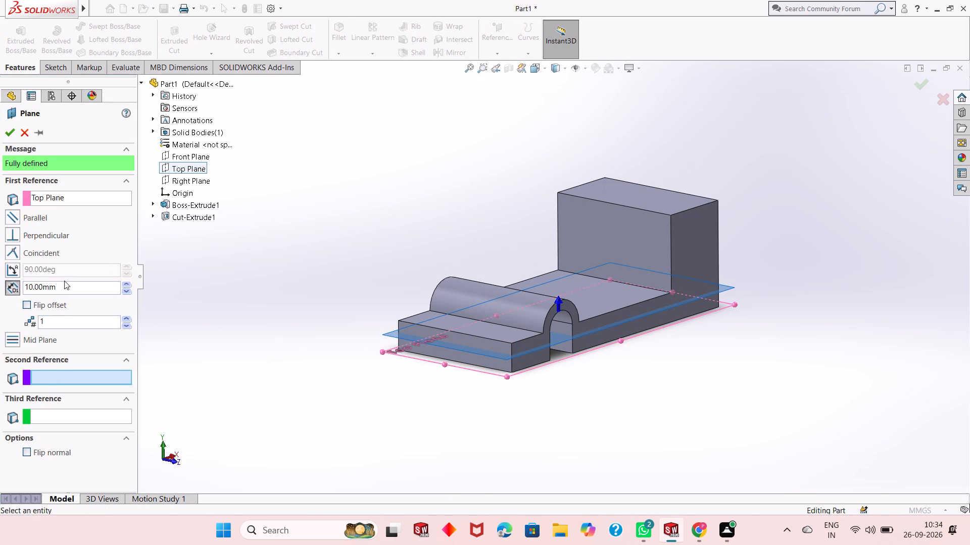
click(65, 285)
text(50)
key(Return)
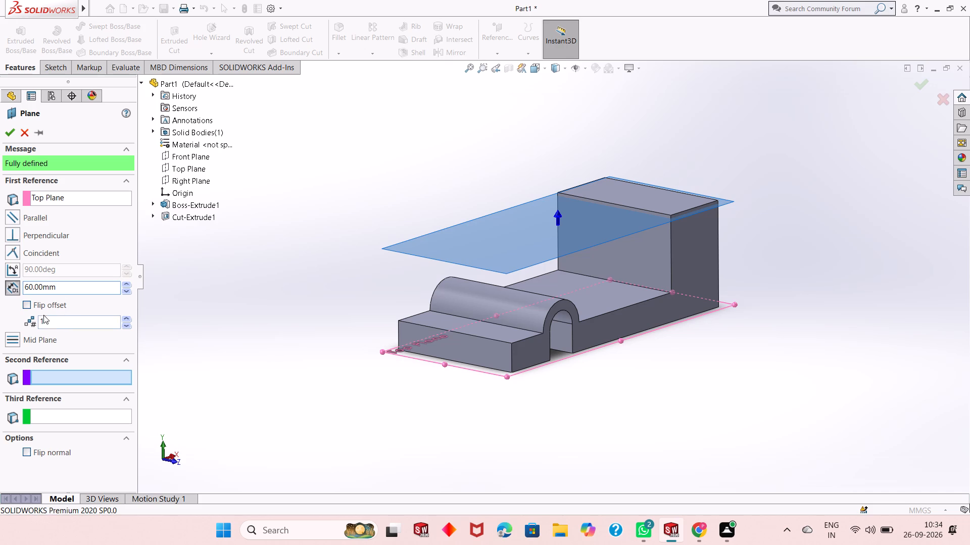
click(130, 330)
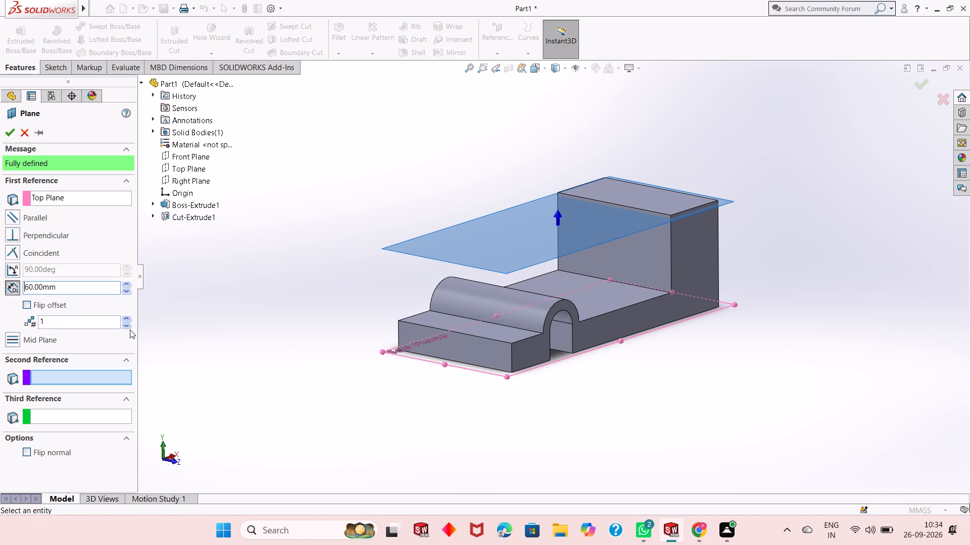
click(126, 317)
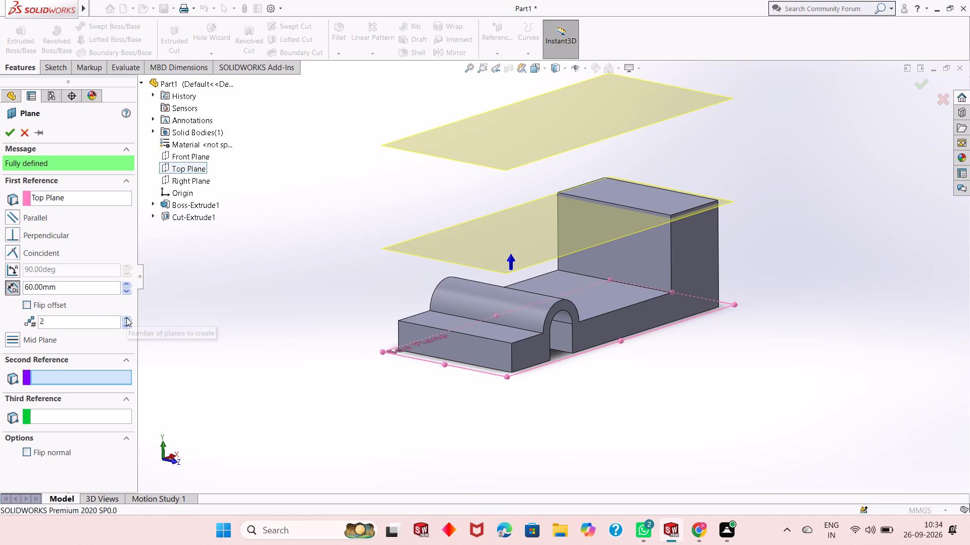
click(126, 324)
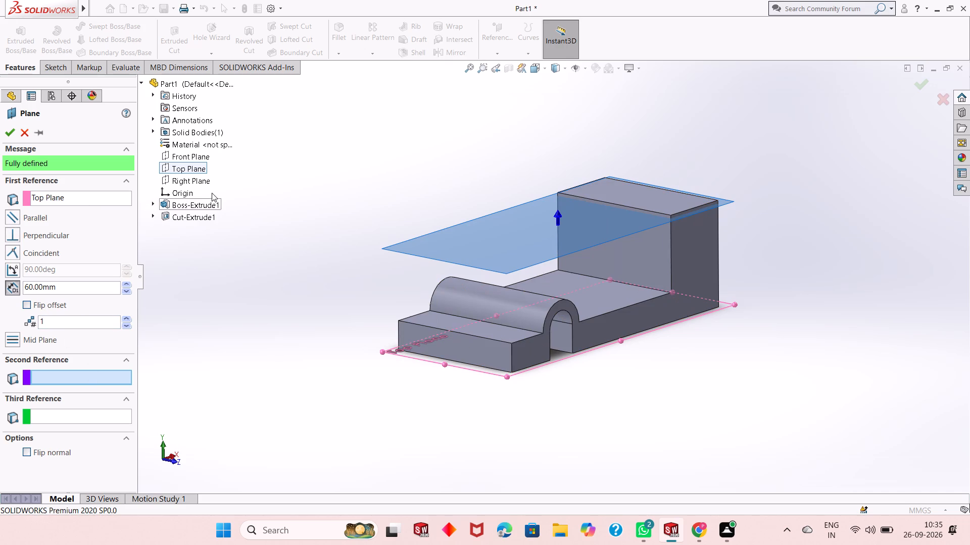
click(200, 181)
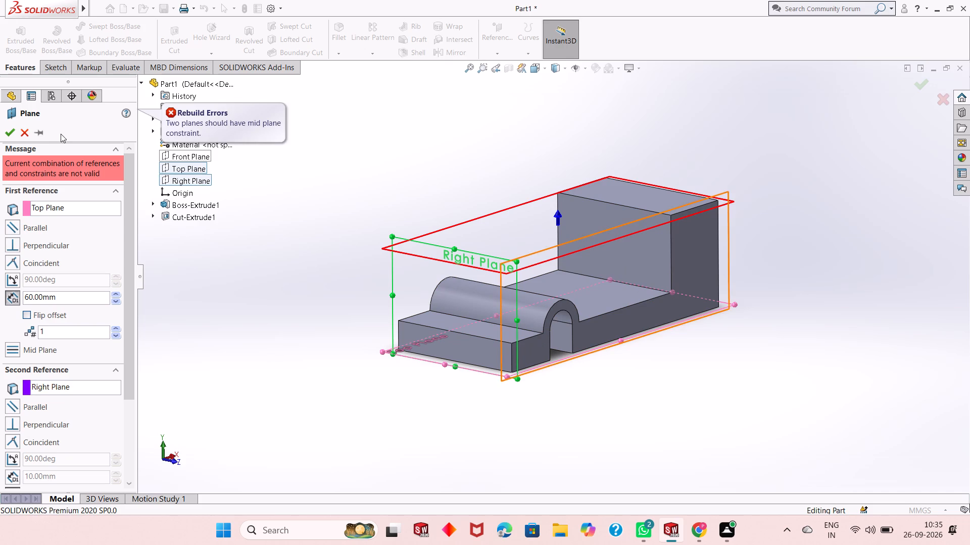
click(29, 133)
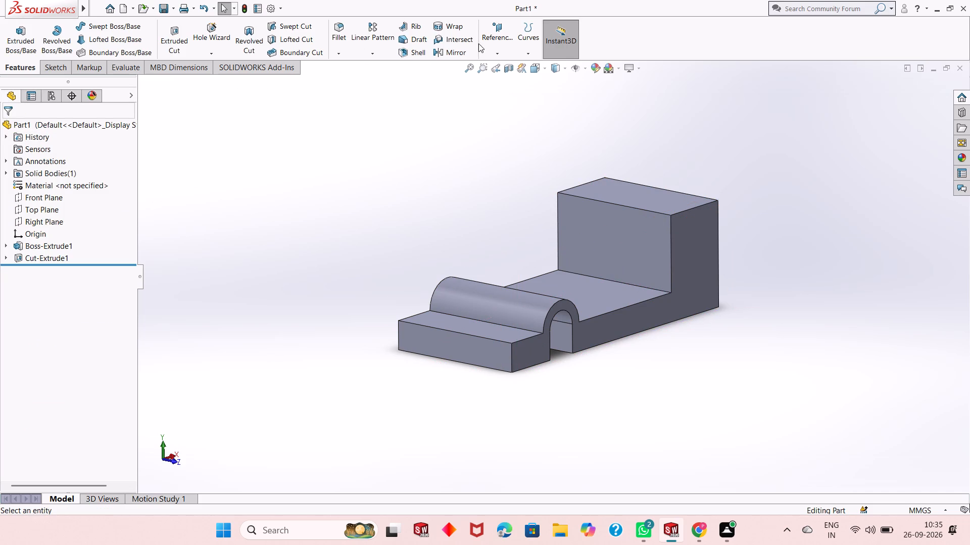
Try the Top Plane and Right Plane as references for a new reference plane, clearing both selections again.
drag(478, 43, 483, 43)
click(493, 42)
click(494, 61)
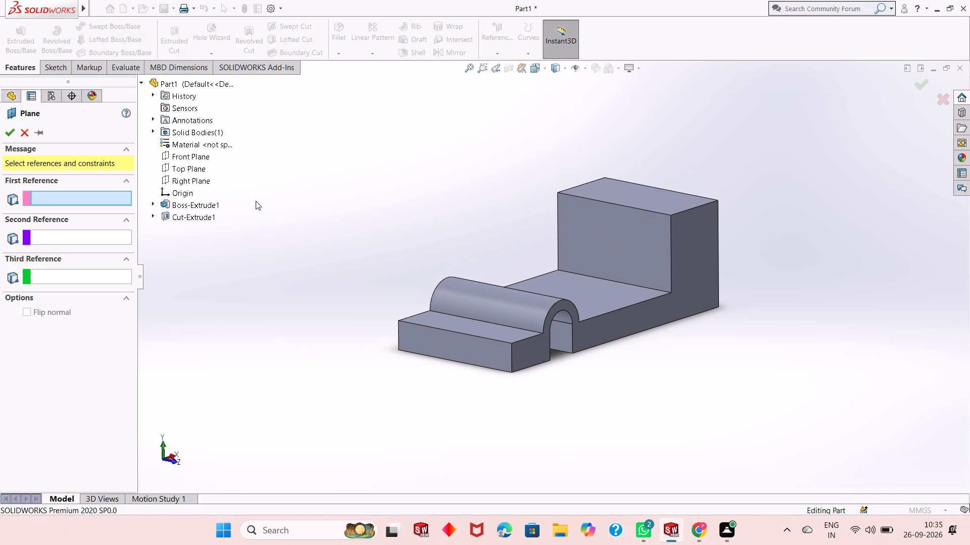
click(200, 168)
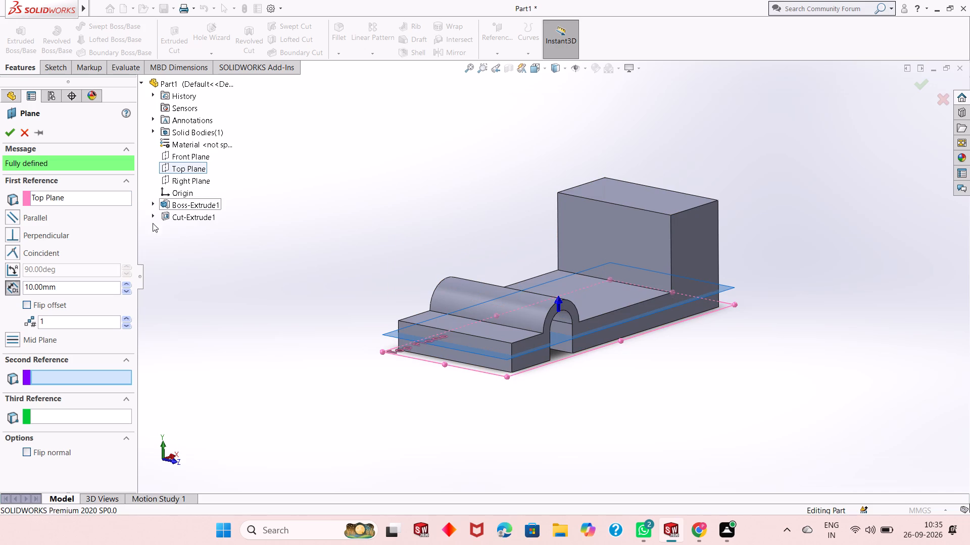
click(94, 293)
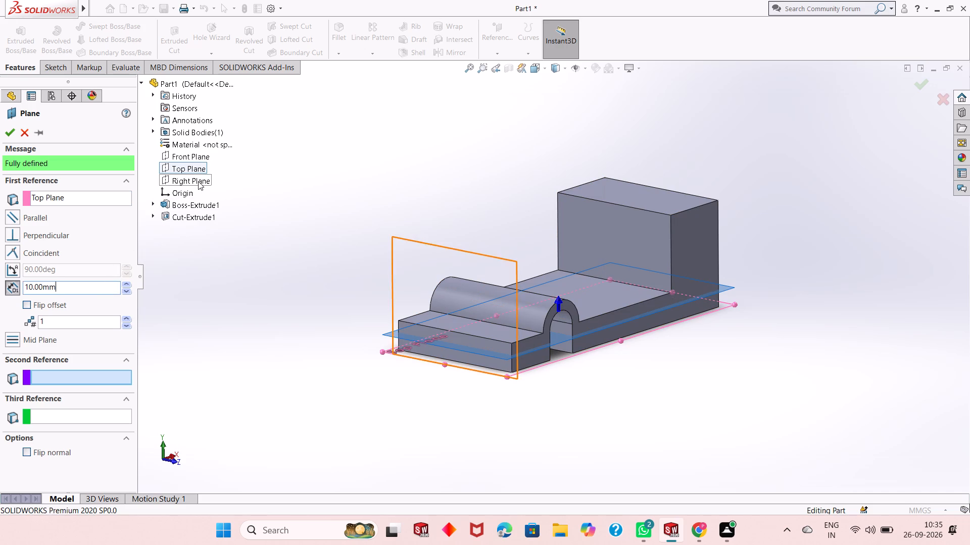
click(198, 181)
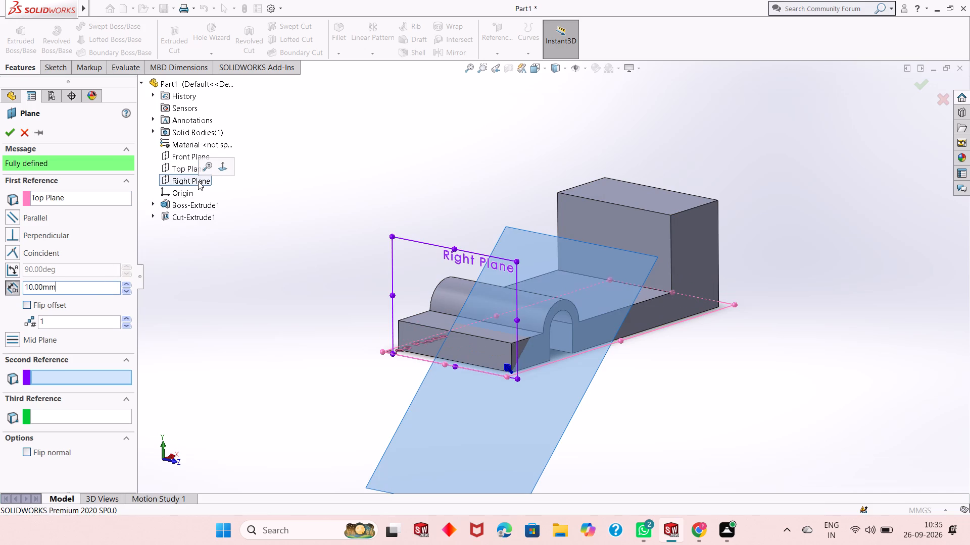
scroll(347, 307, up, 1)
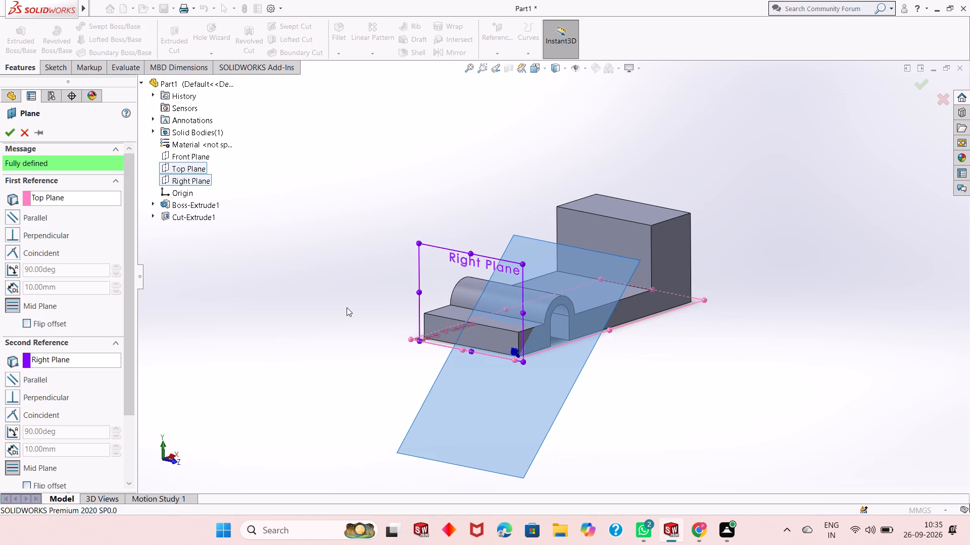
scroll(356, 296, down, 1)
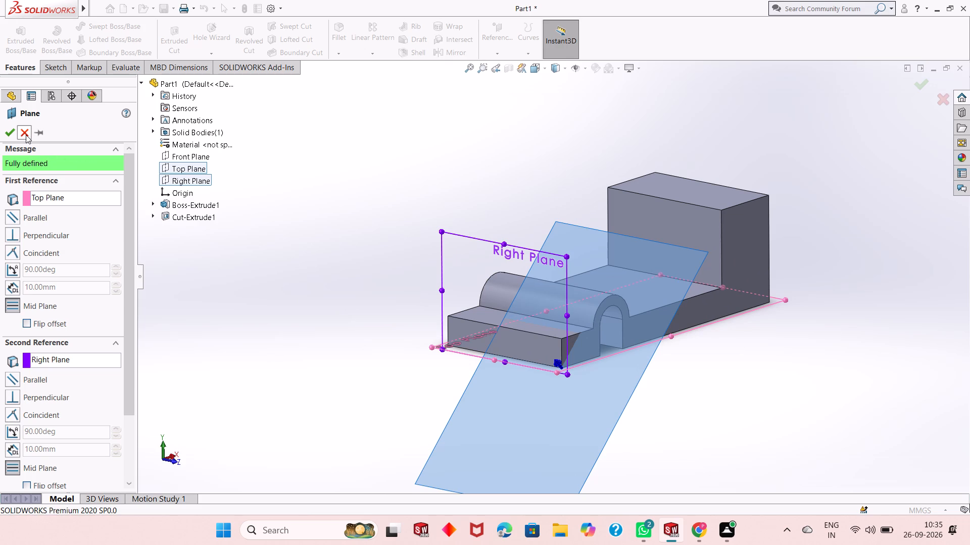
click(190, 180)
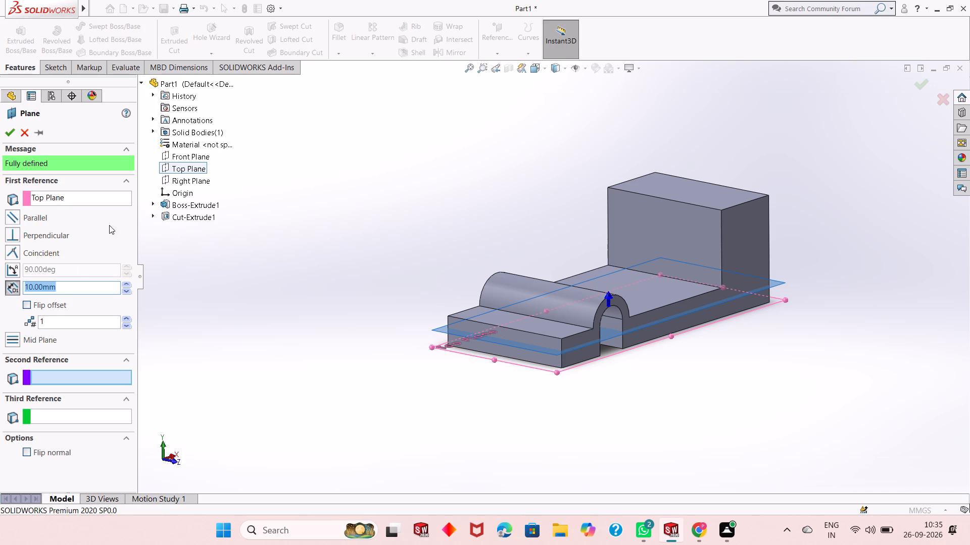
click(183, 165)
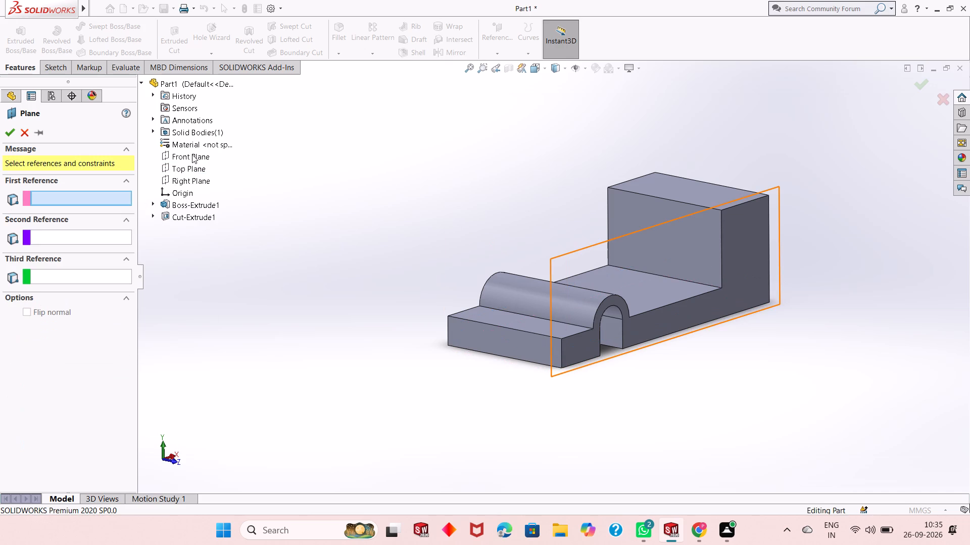
Create a reference plane offset 41 mm (82/2) from the Front Plane, with the offset flipped into the body.
click(192, 154)
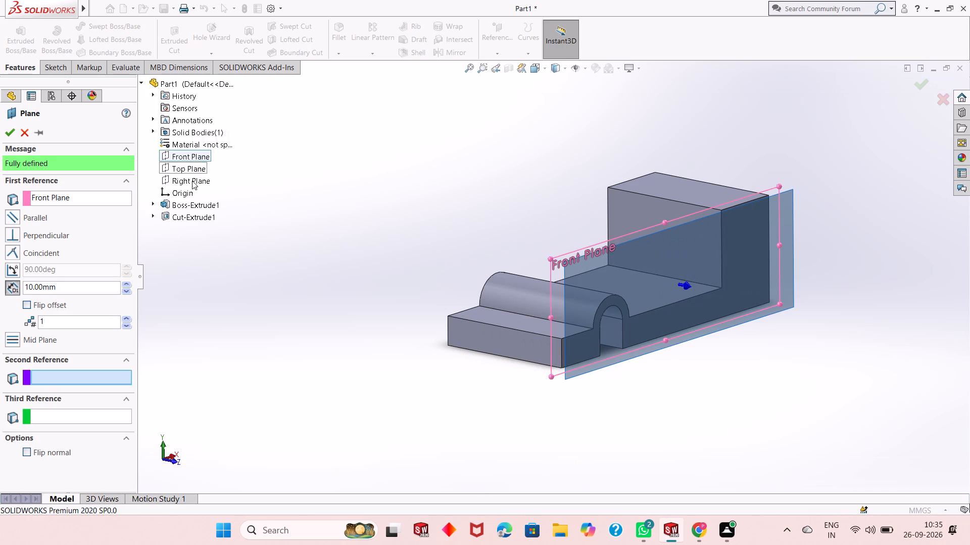
click(66, 286)
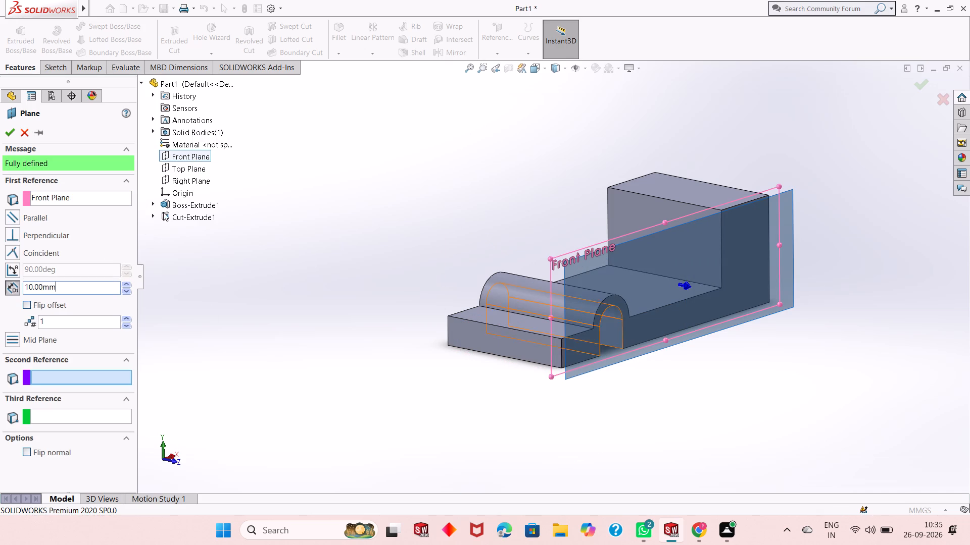
click(193, 181)
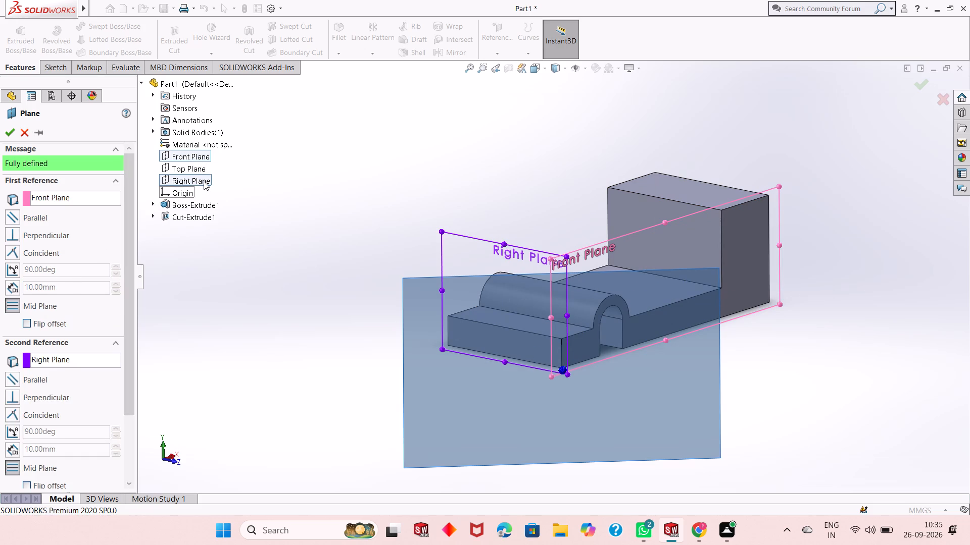
click(204, 181)
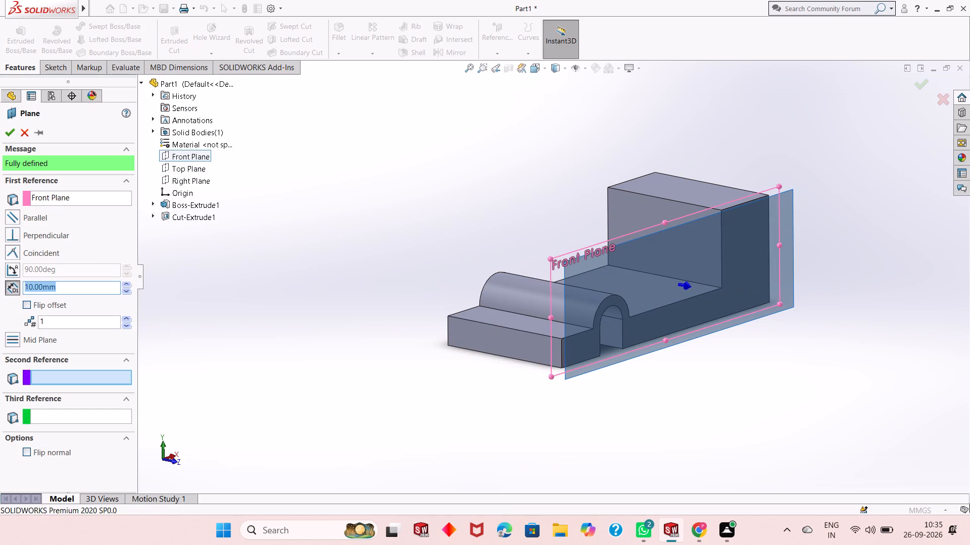
double_click(73, 289)
text(82/2)
key(Return)
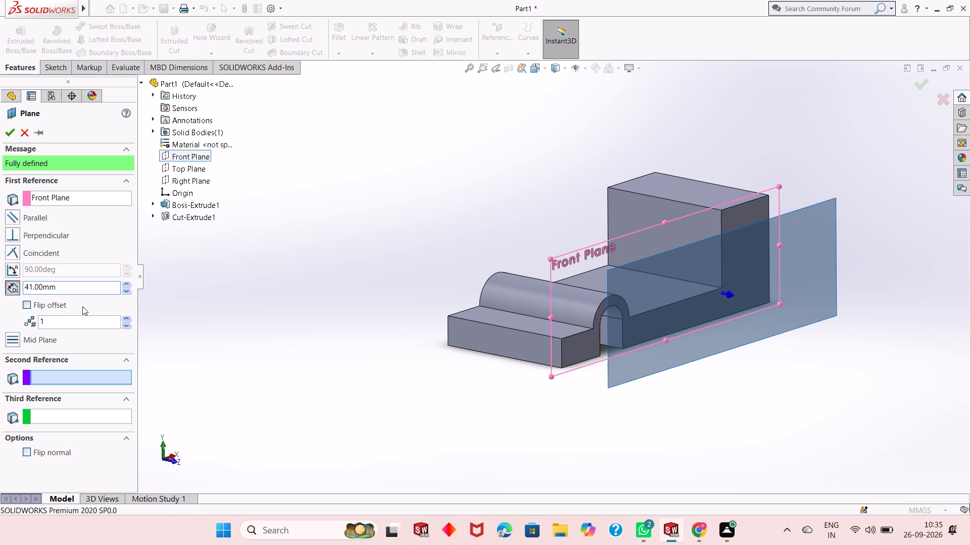
click(30, 309)
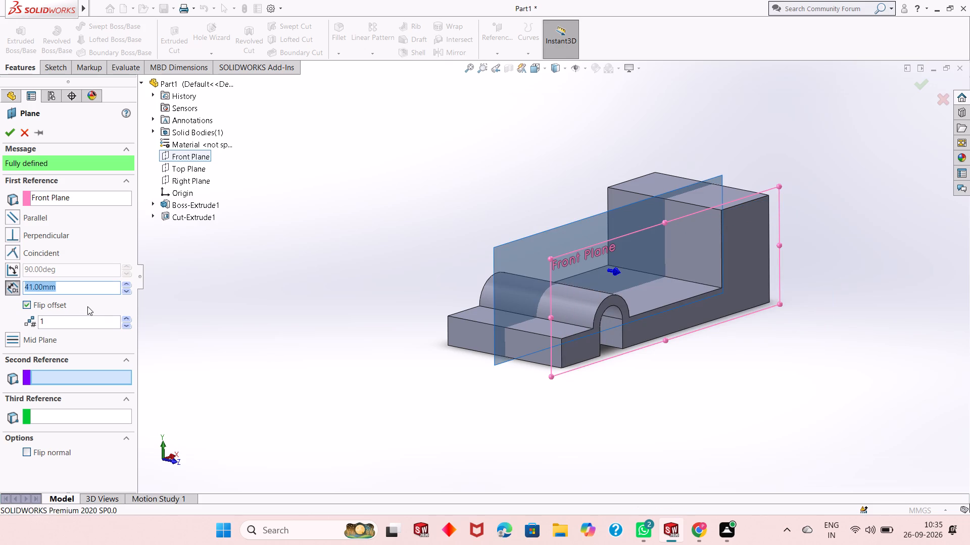
click(11, 130)
Start a new sketch on the reference plane running through the middle of the body.
middle_drag(397, 345, 398, 346)
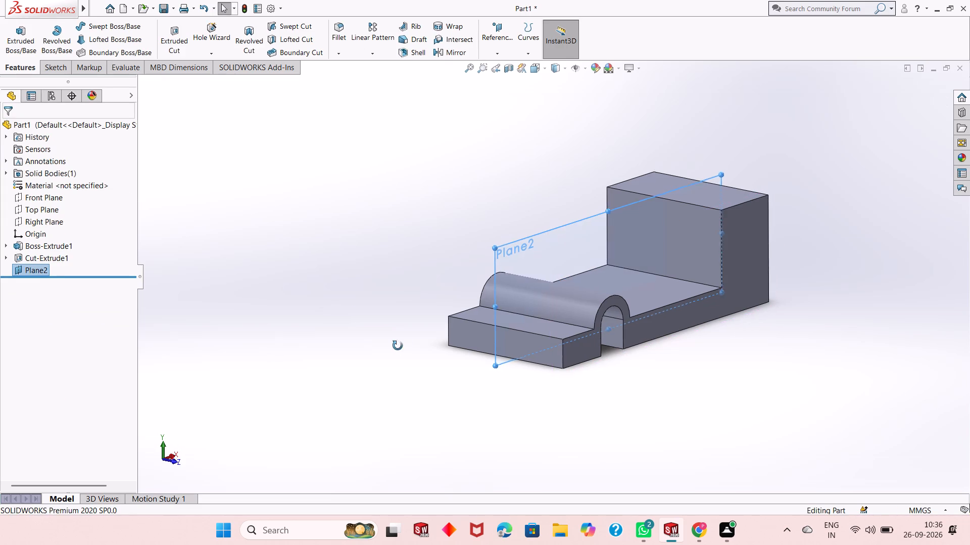
middle_drag(398, 346, 362, 194)
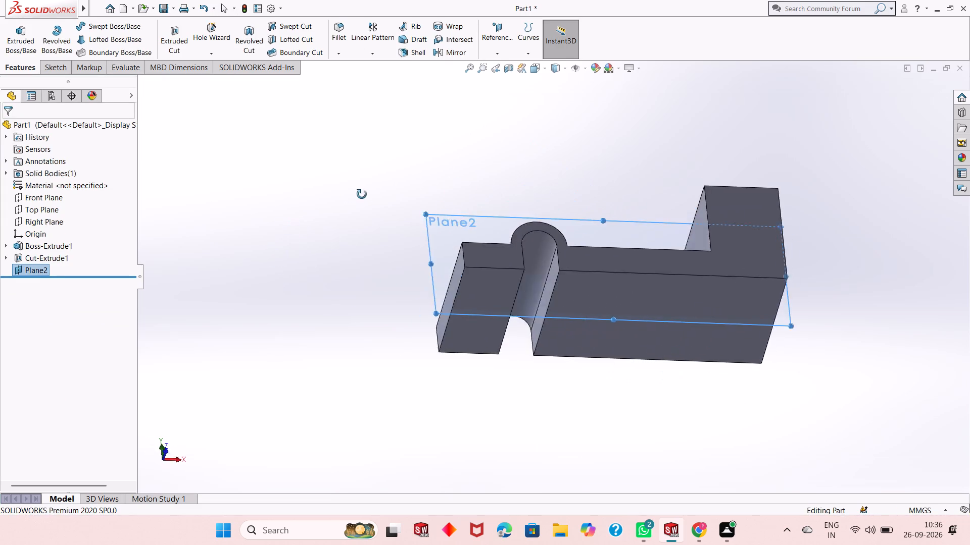
middle_drag(362, 194, 398, 261)
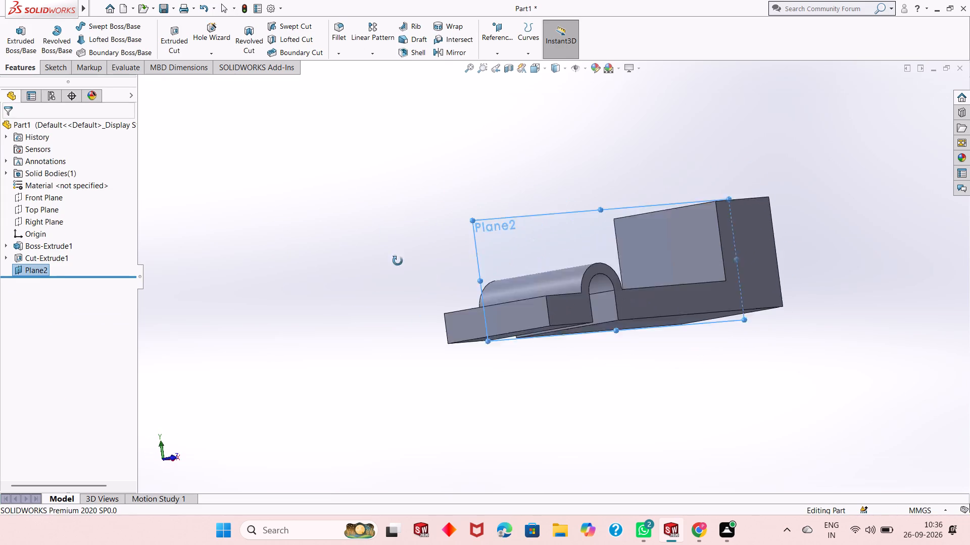
middle_drag(398, 261, 386, 295)
right_click(467, 260)
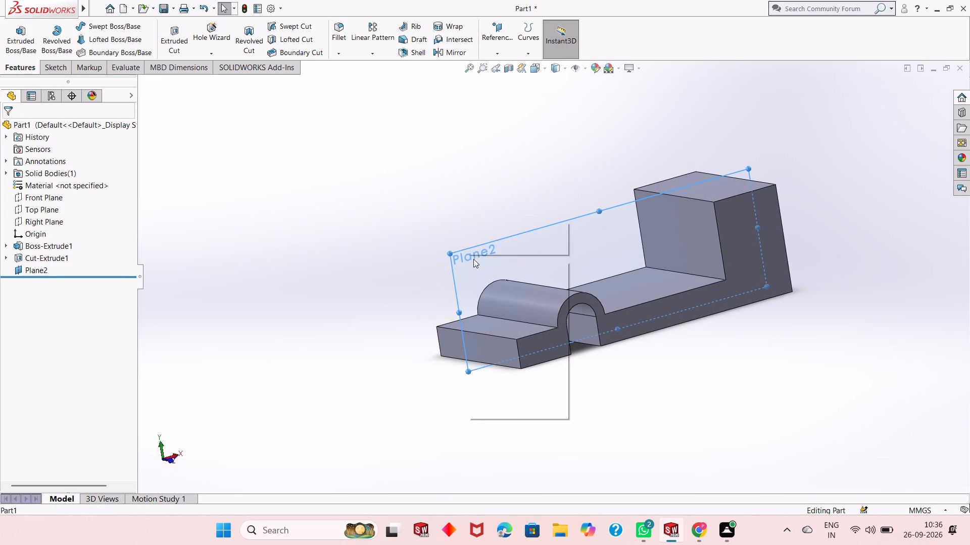
click(491, 250)
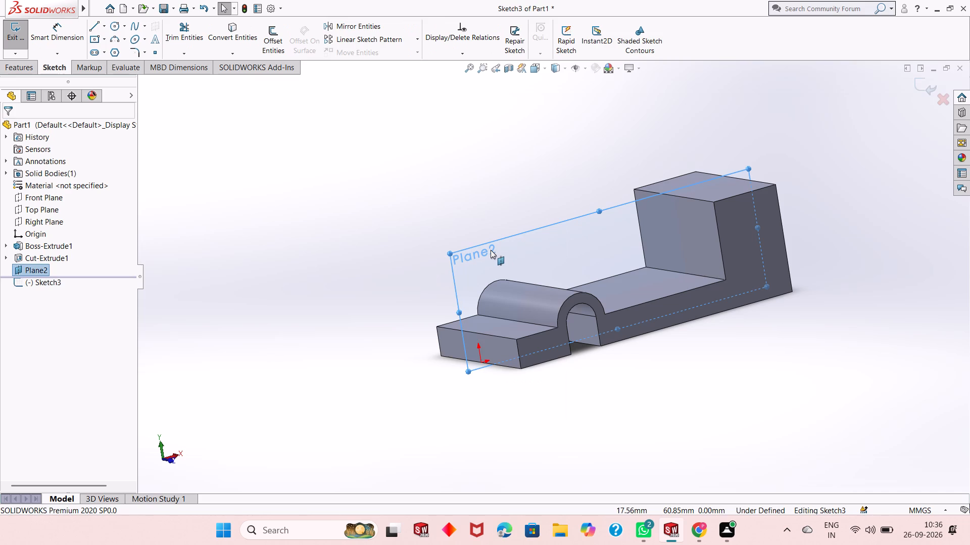
key(ctrl+8)
click(472, 173)
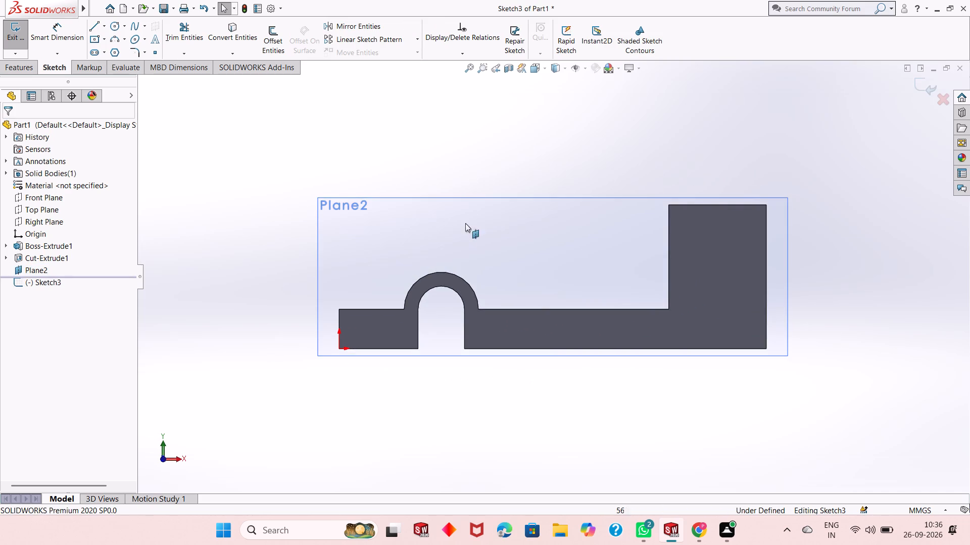
scroll(453, 247, up, 1)
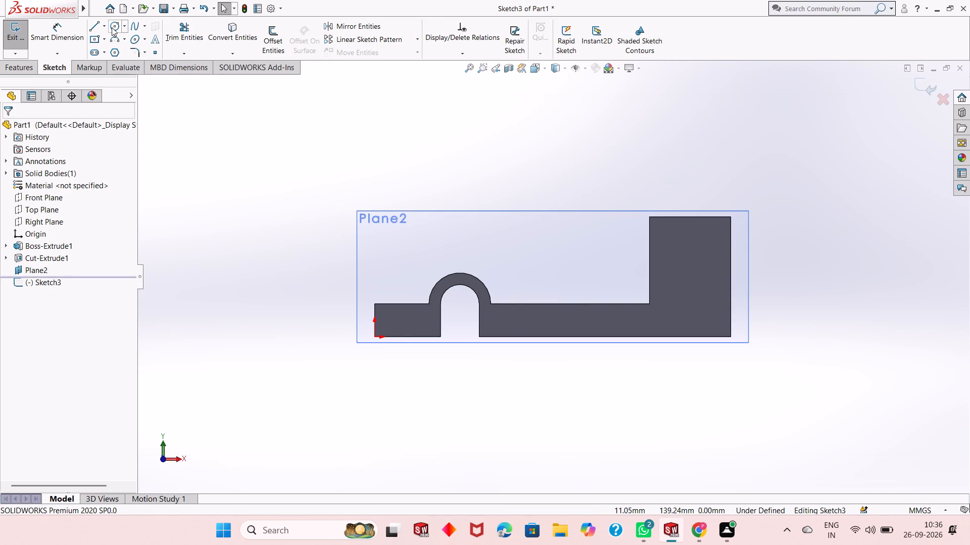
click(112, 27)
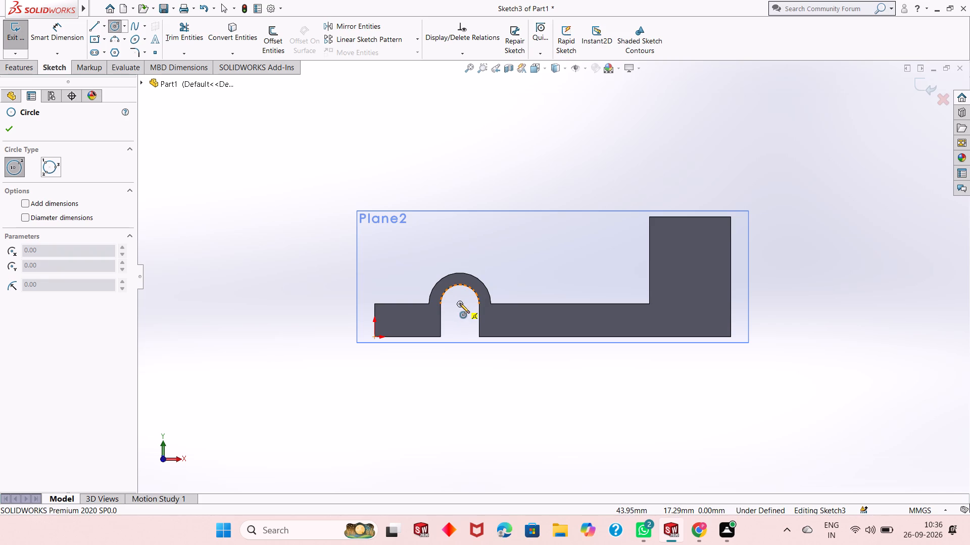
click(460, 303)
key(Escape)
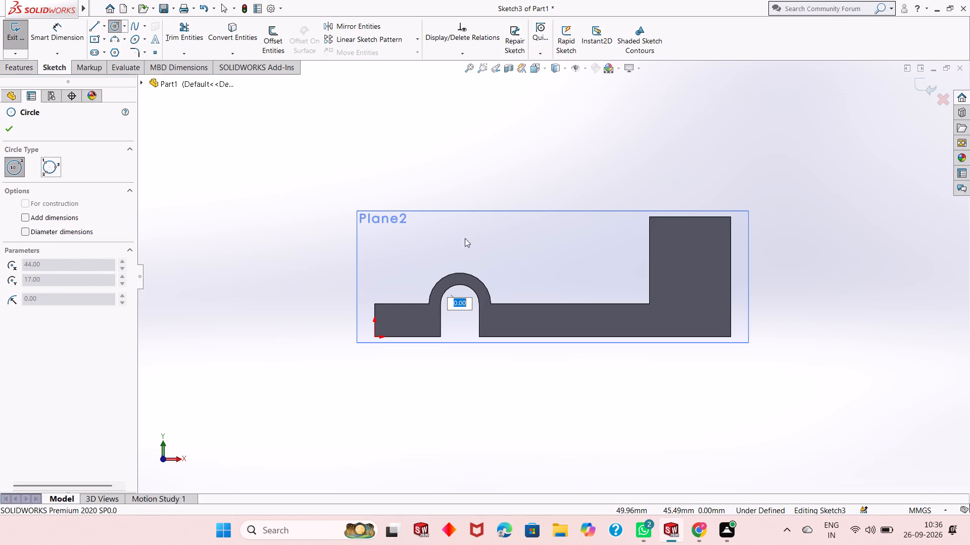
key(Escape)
Sketch a circle of about 39 mm radius centred on the arch's centre point.
click(117, 27)
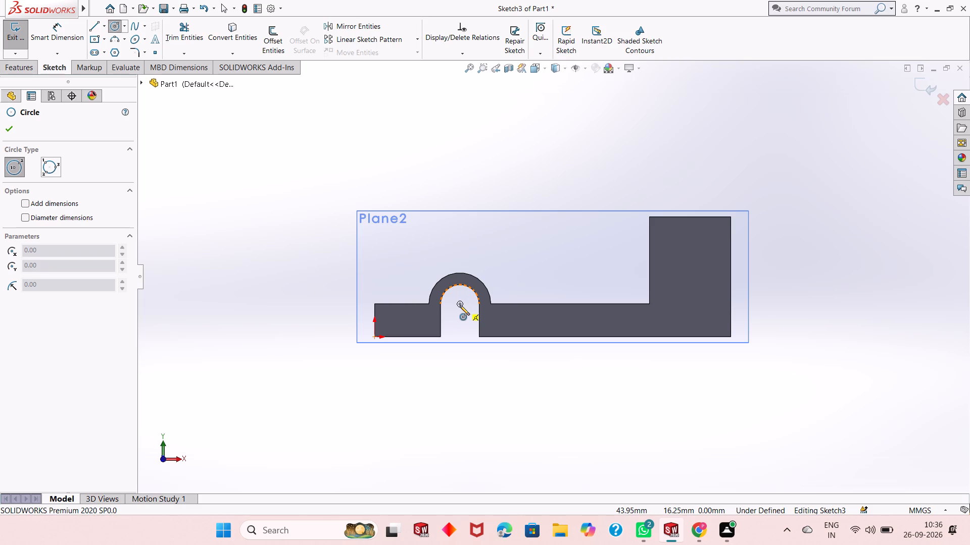
click(460, 304)
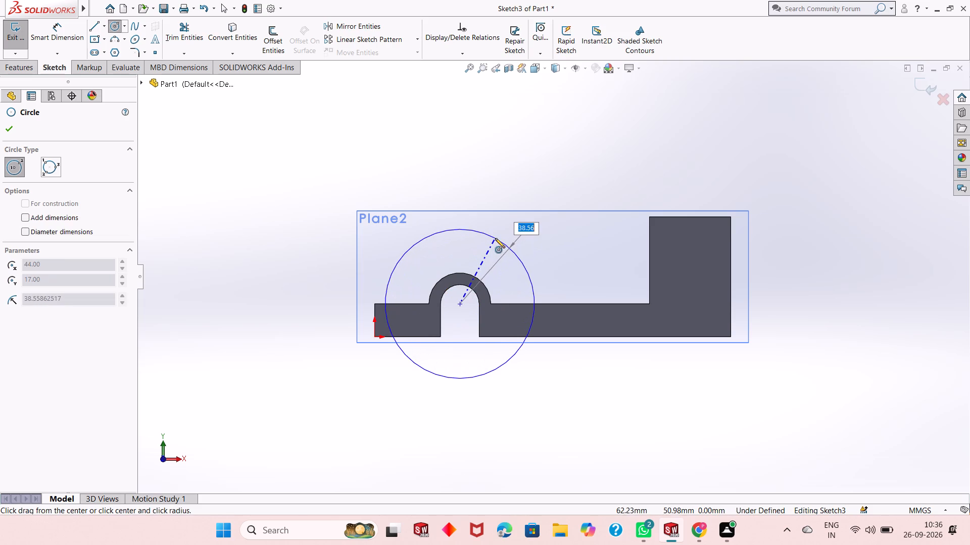
click(495, 238)
key(Escape)
key(Escape)
key(Escape)
Dimension the circle's diameter and set it to 70 mm.
click(70, 30)
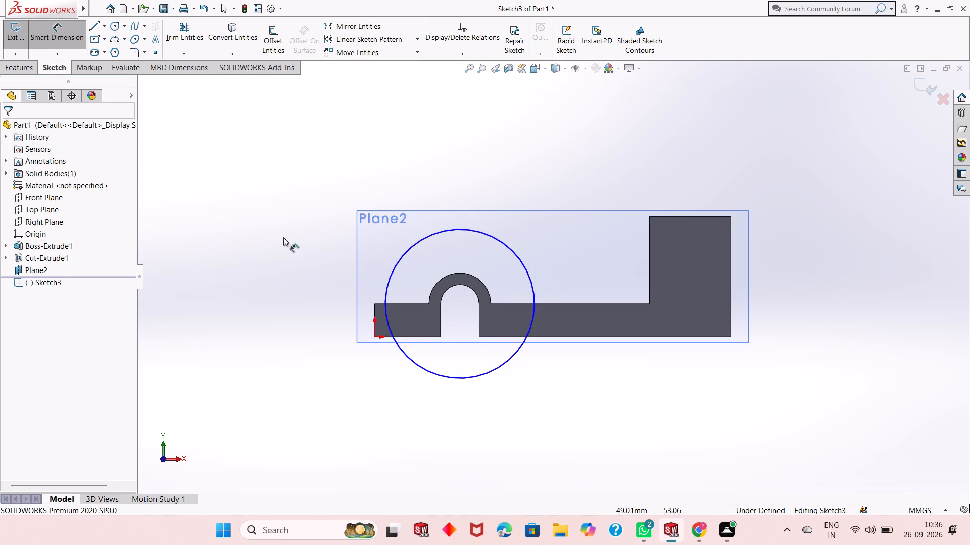
click(397, 266)
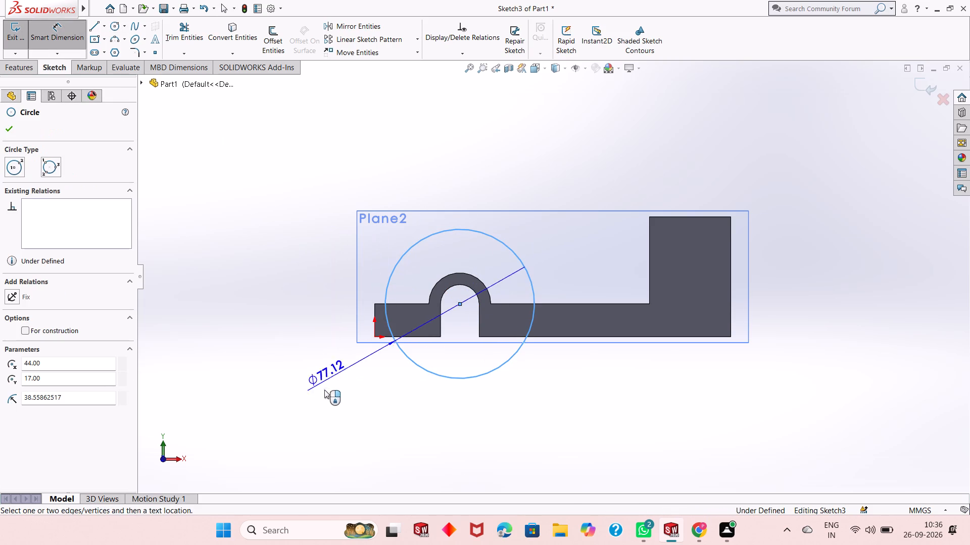
click(314, 407)
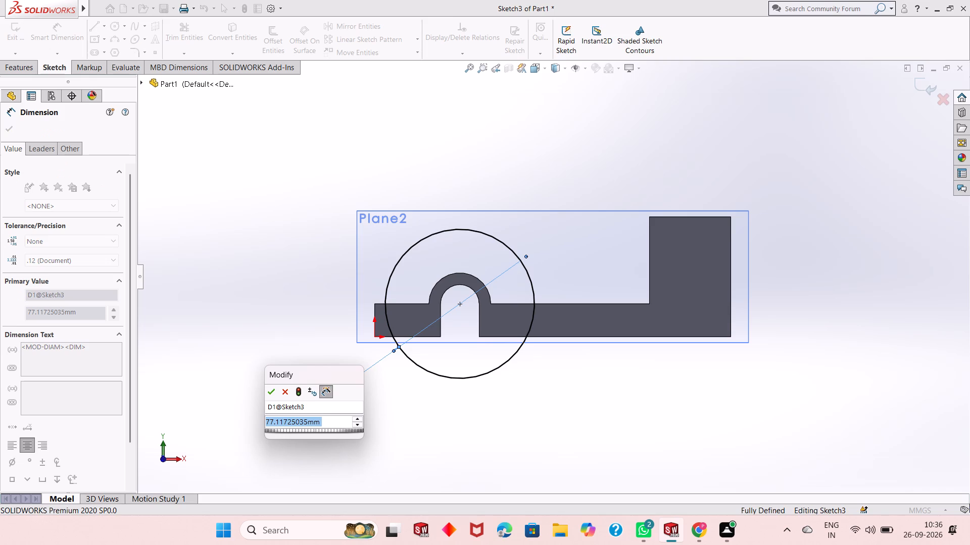
text(70)
key(Return)
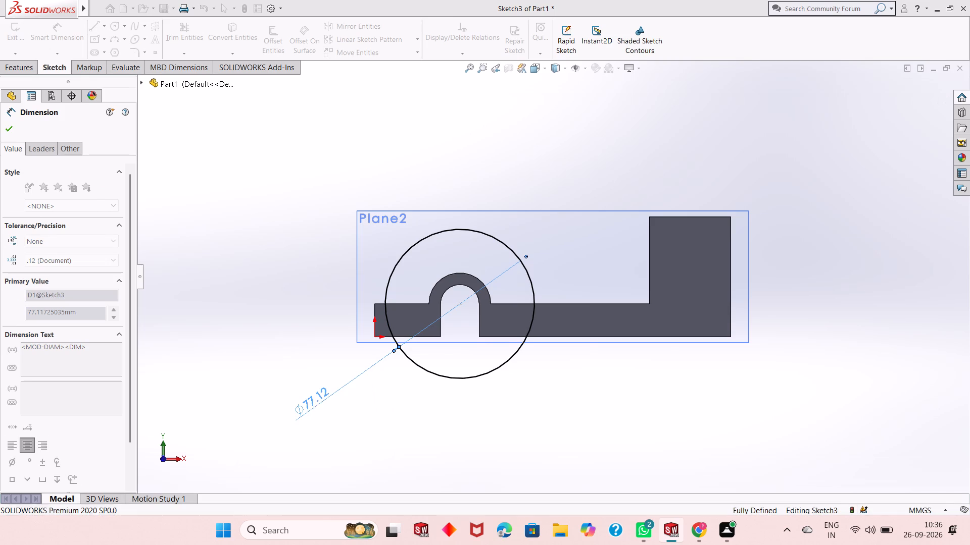
click(8, 127)
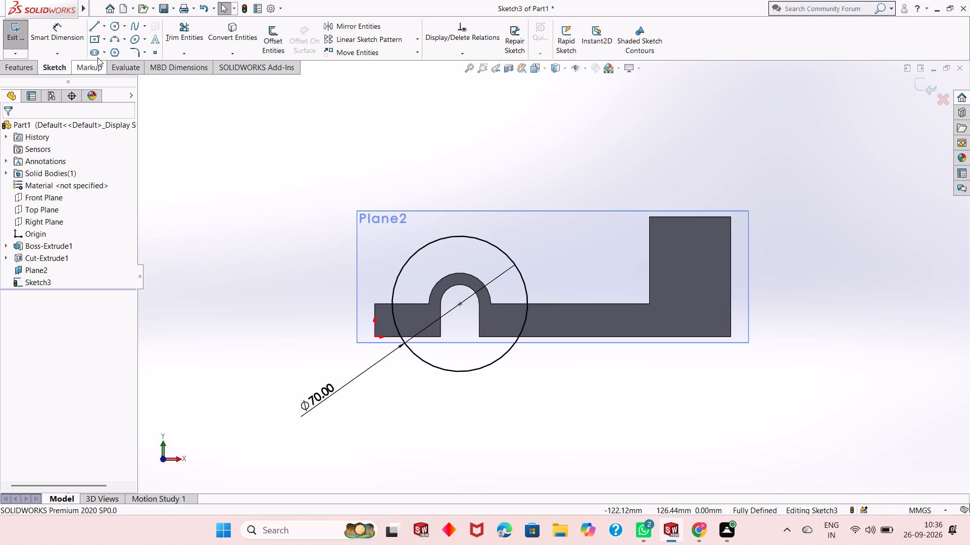
Draw two lines about 19 mm long along the base's upper edge, joining the circle to the arch's outer ends on both sides.
click(95, 26)
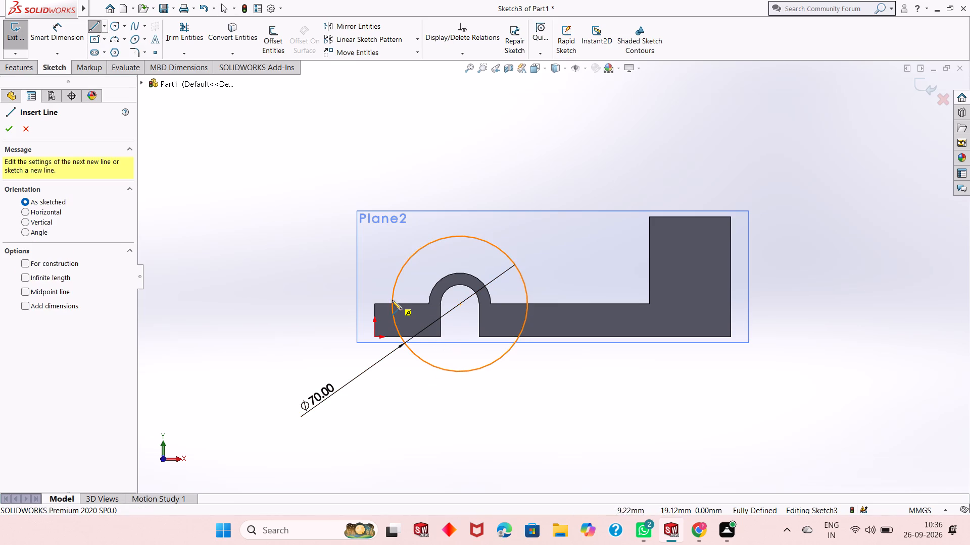
click(391, 303)
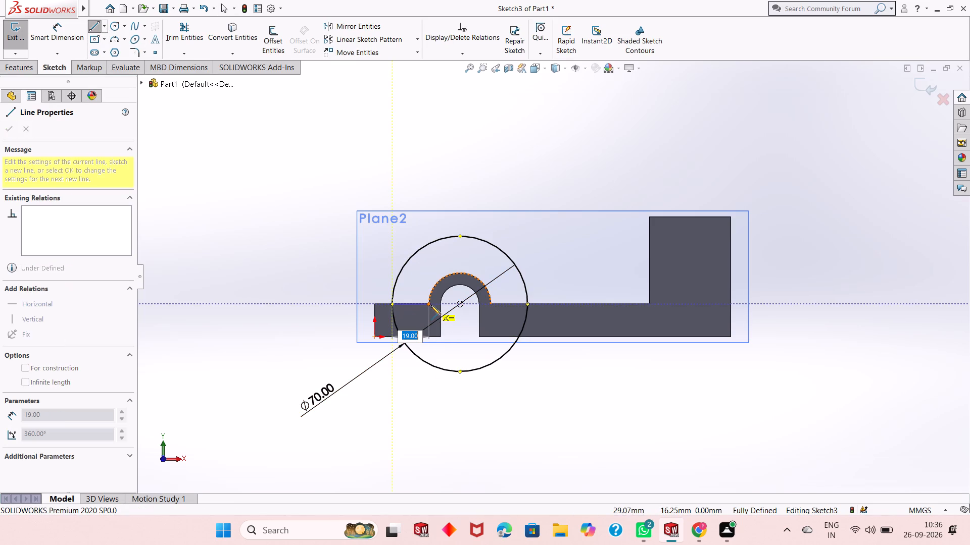
click(431, 305)
key(Escape)
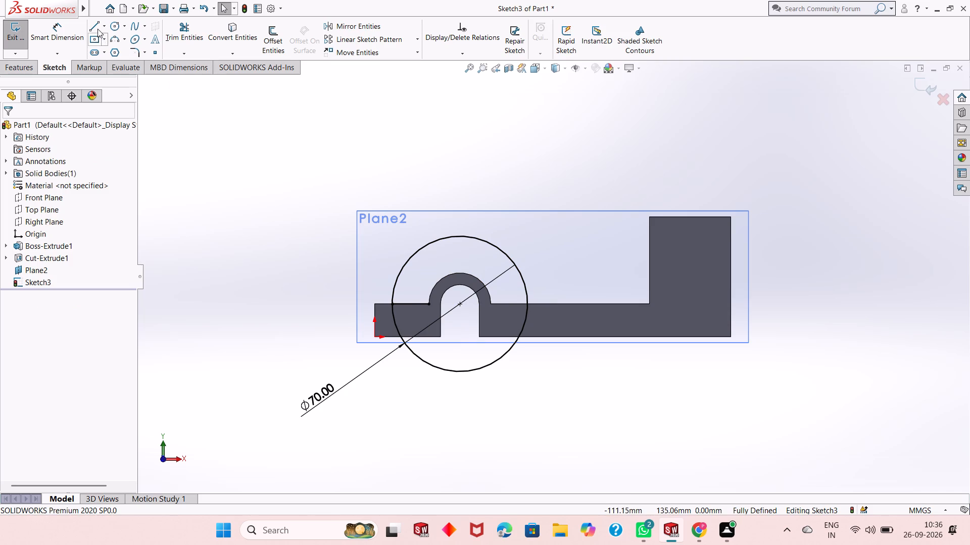
click(95, 26)
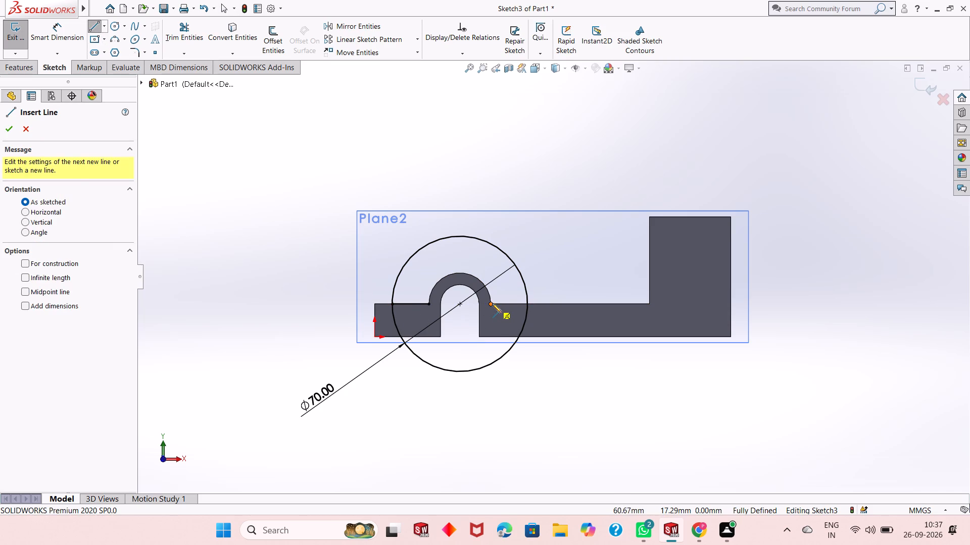
click(492, 303)
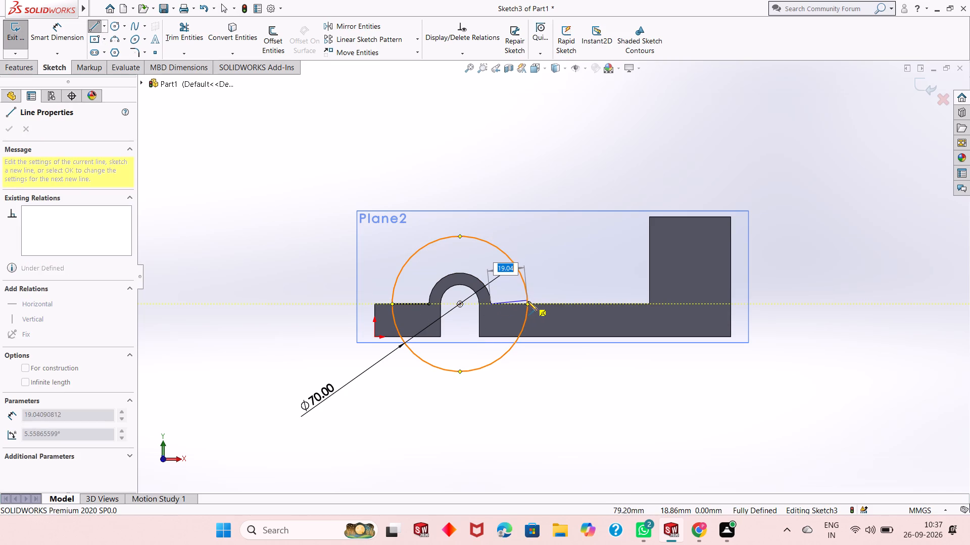
click(528, 302)
key(Escape)
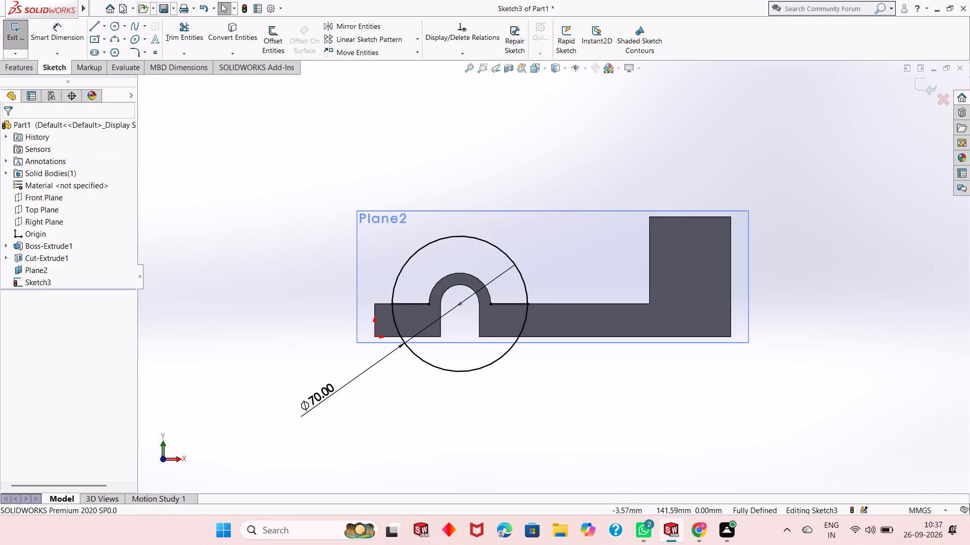
Draw a three-point arc of 16 mm radius between the two lines' inner ends, following the arch's outer edge.
click(116, 39)
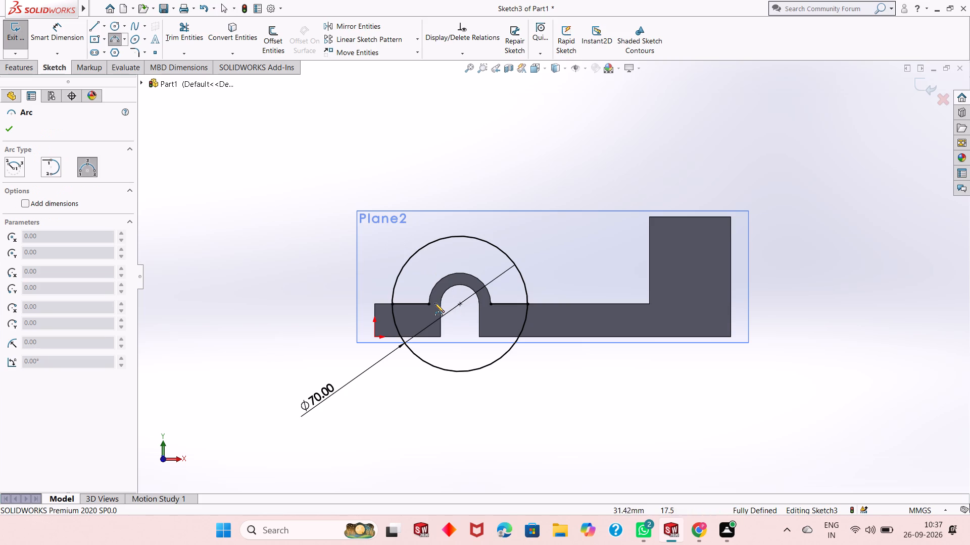
click(430, 304)
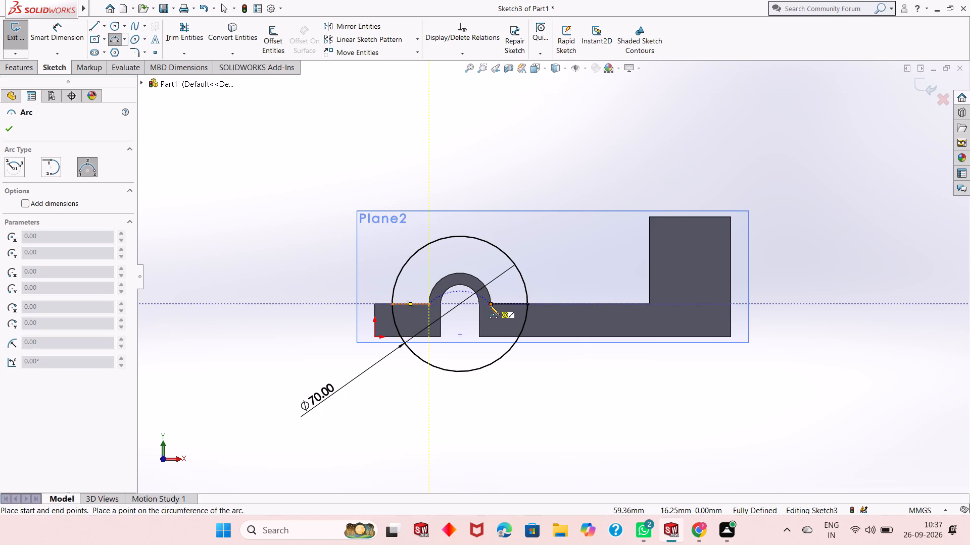
click(491, 304)
click(476, 277)
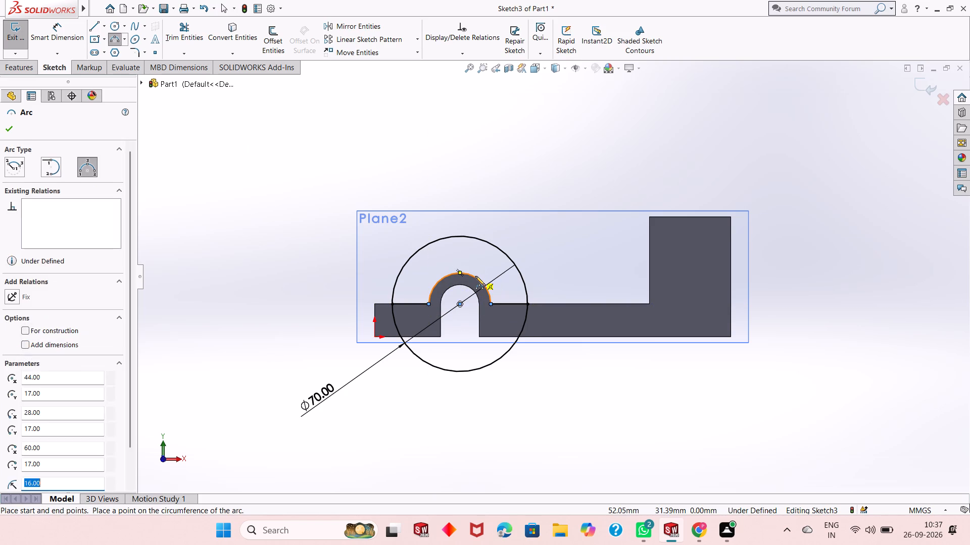
key(Escape)
Trim away the circle's lower half below the two lines, leaving a closed half-ring profile.
click(177, 26)
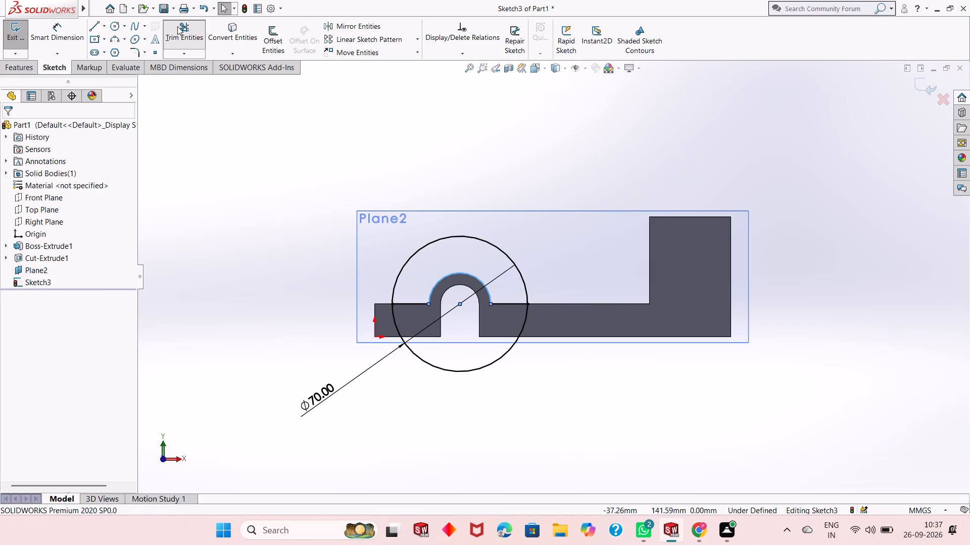
click(414, 356)
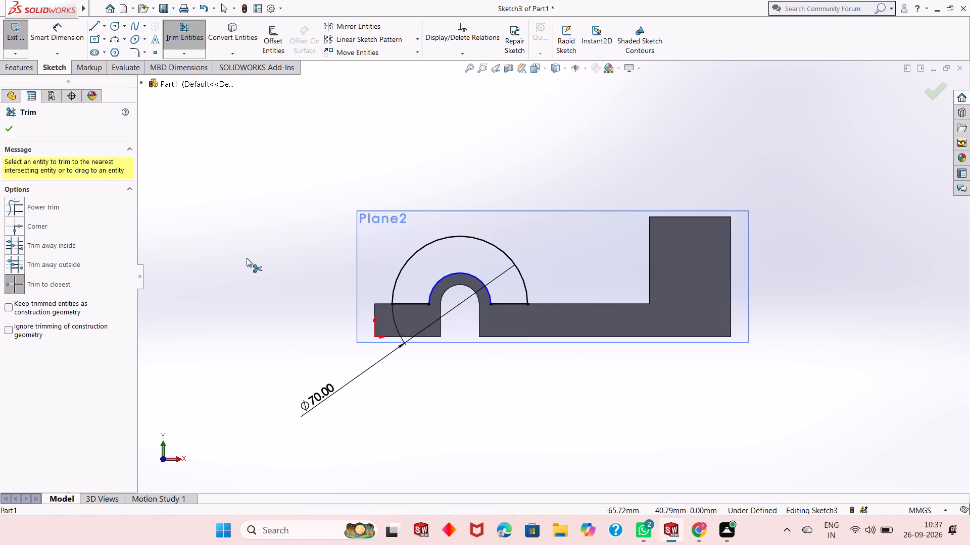
right_click(245, 258)
click(274, 290)
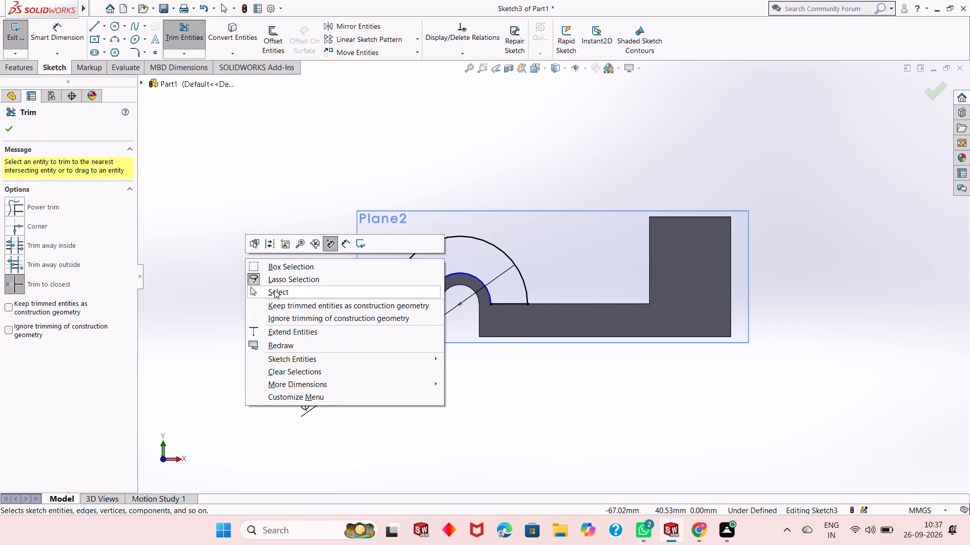
Dimension the radius of the half-ring profile's inner arc at 16 mm.
click(70, 40)
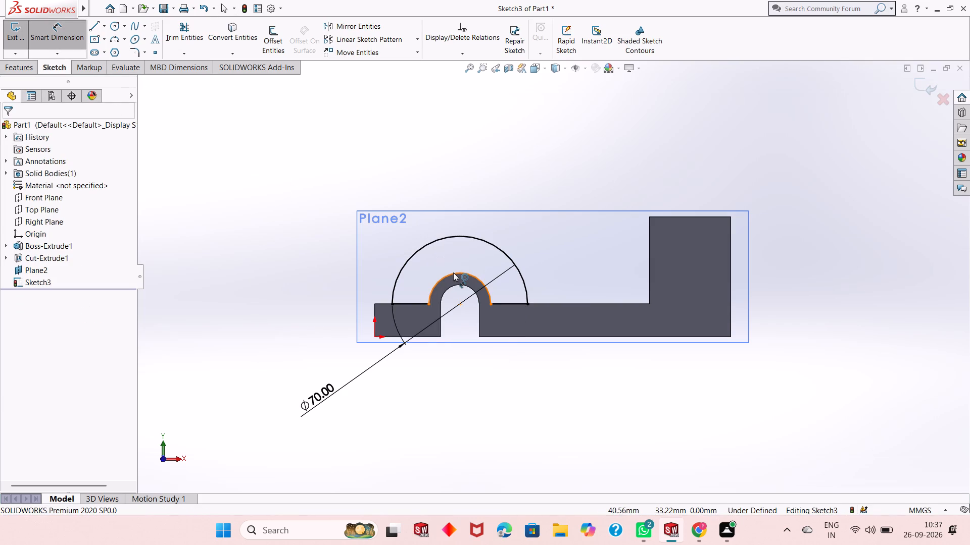
click(454, 273)
click(468, 256)
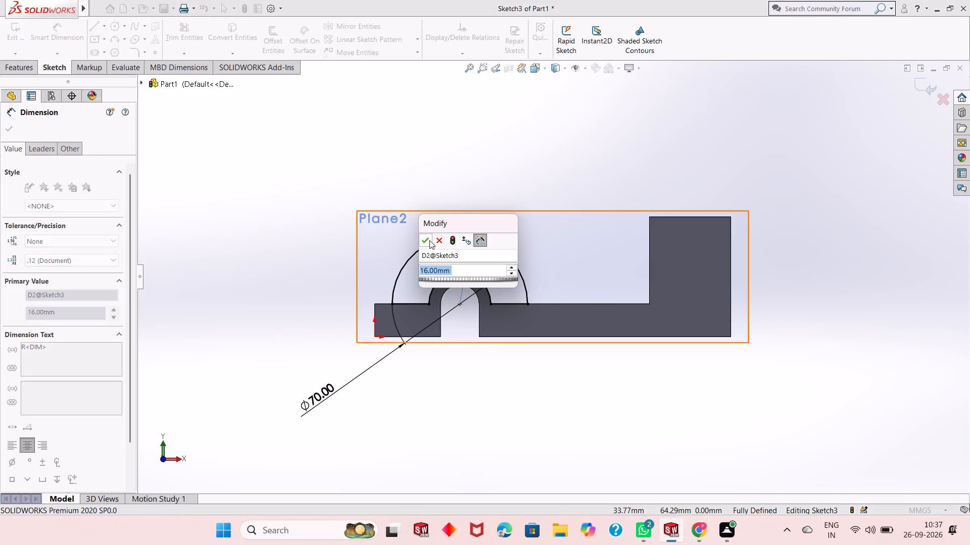
click(429, 241)
right_click(253, 289)
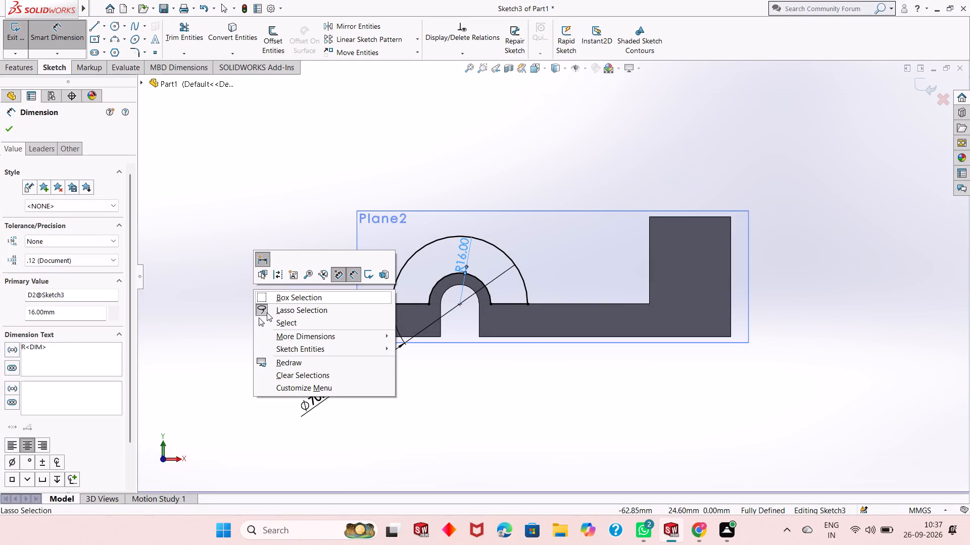
click(271, 320)
Extrude the half-ring profile 52 mm in total from the mid plane, merged with the base body.
scroll(371, 293, up, 1)
middle_drag(391, 282, 424, 289)
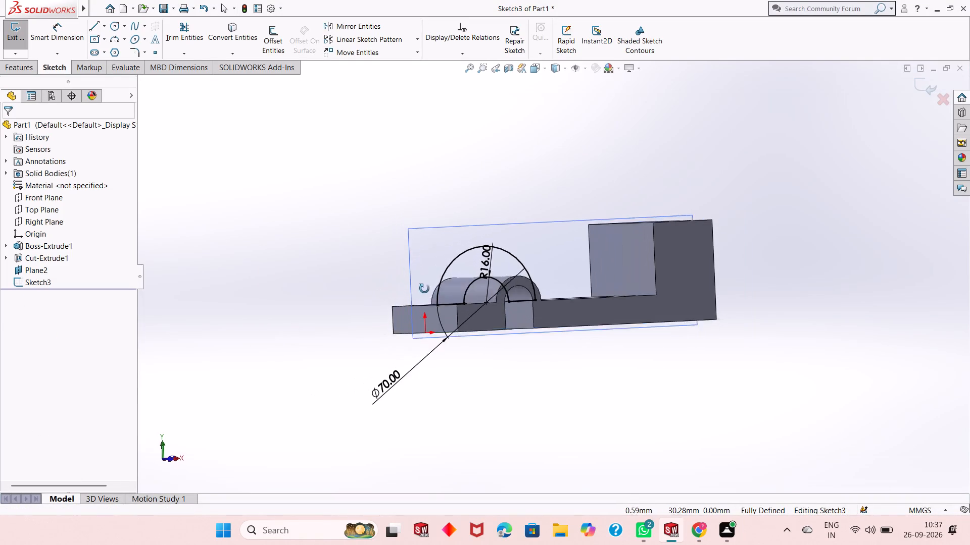
middle_drag(424, 289, 427, 319)
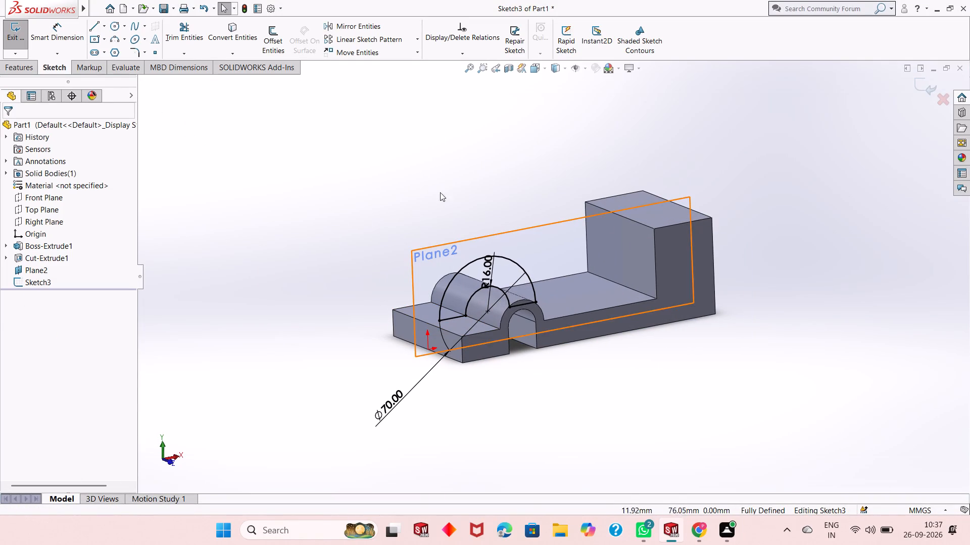
click(20, 69)
click(20, 48)
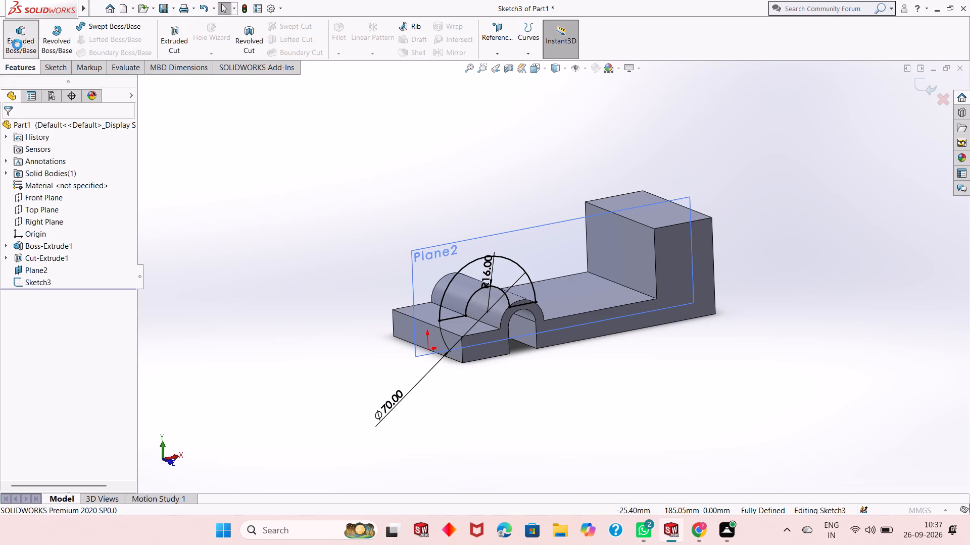
click(33, 199)
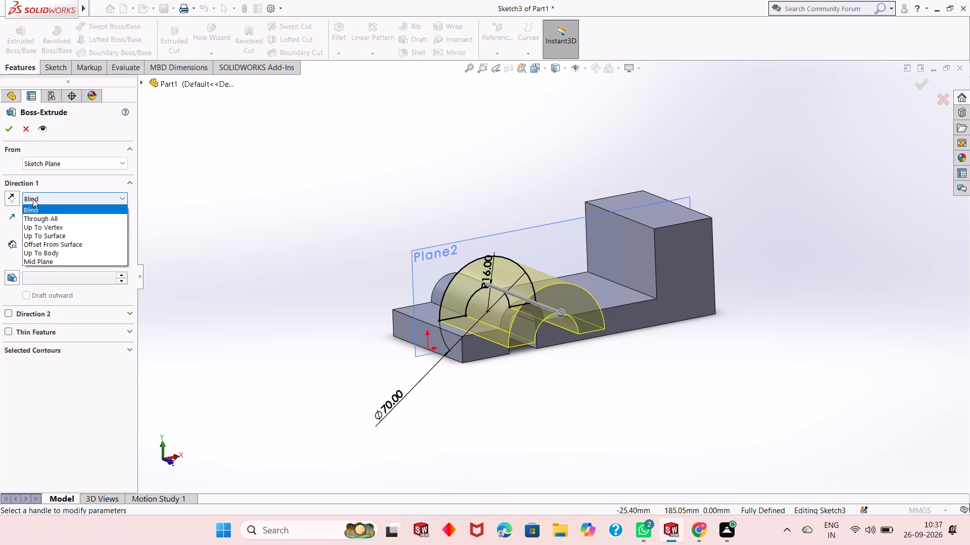
click(54, 258)
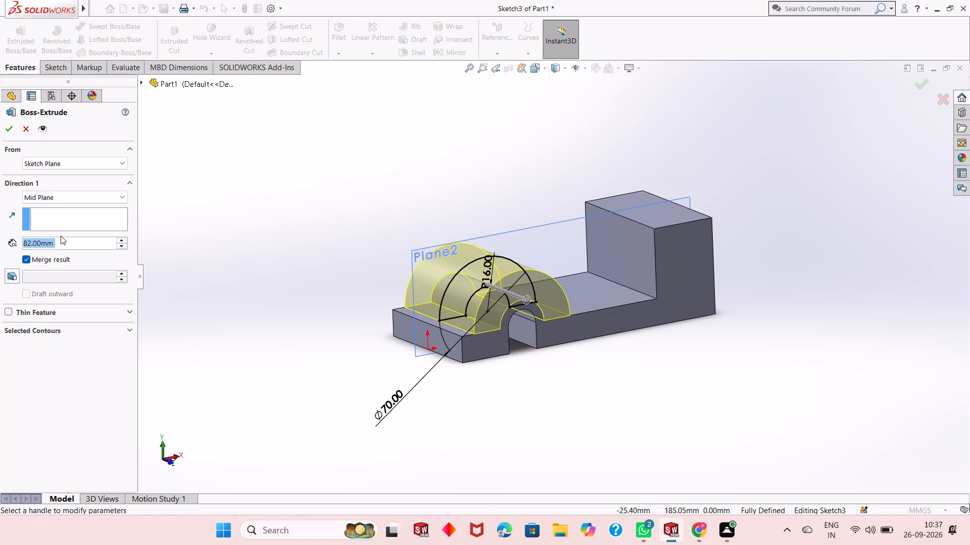
text(52)
key(Return)
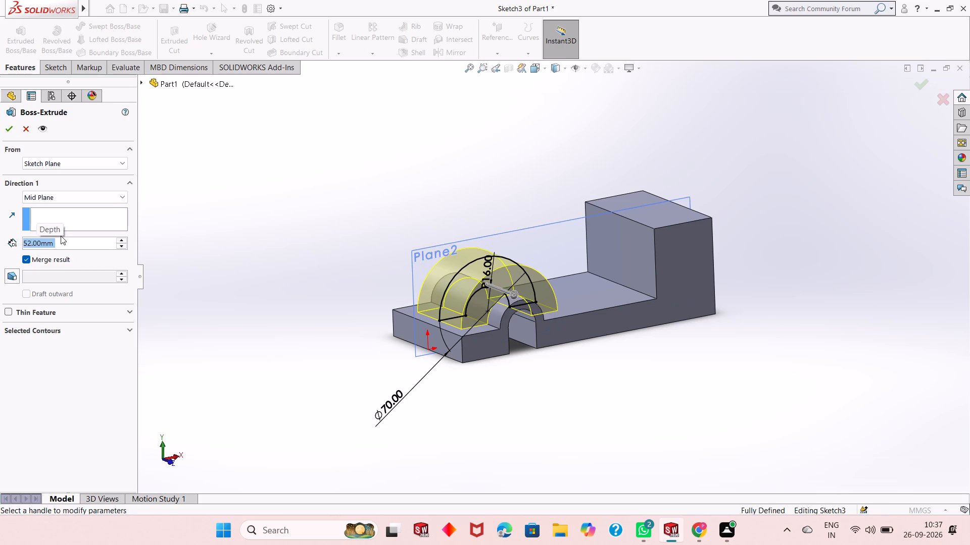
click(12, 127)
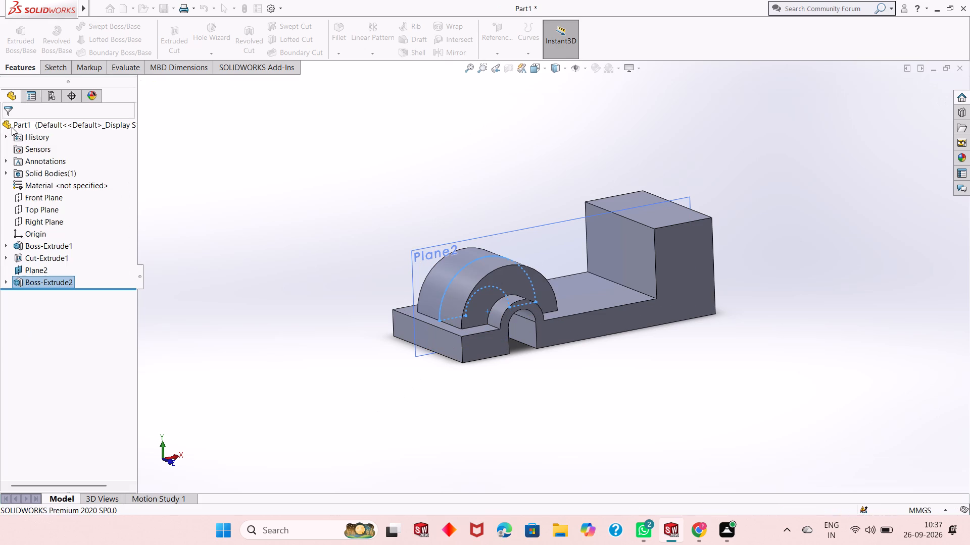
click(383, 359)
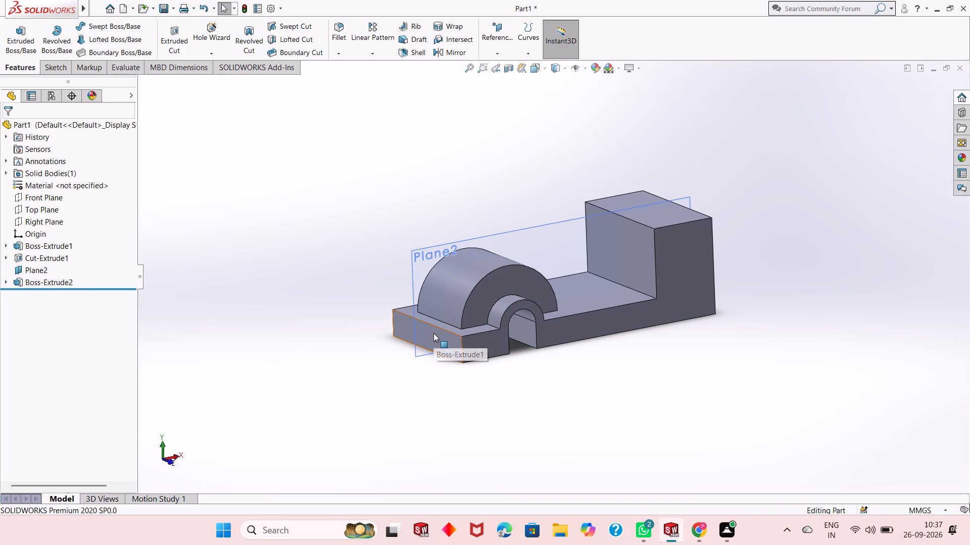
Hide the mid-width reference plane, Plane2.
right_click(547, 228)
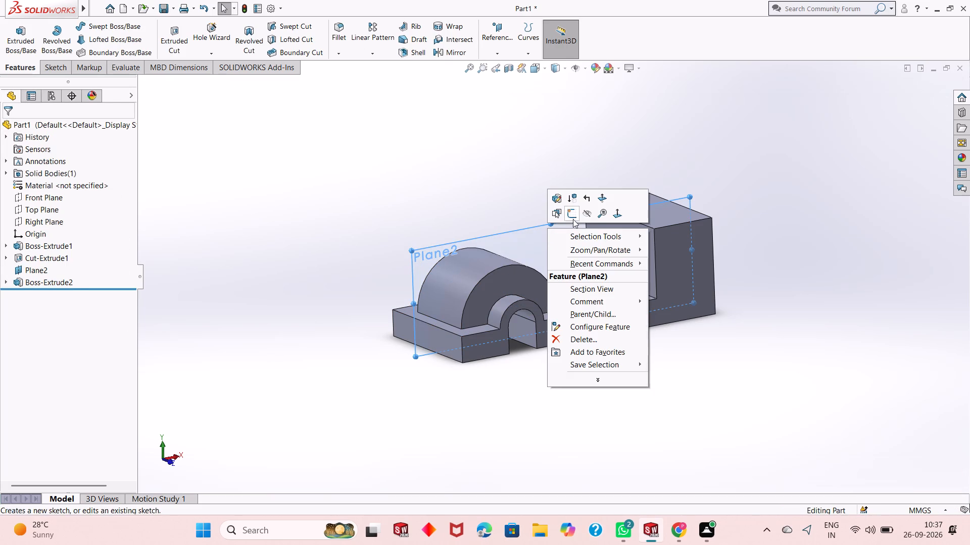
click(587, 215)
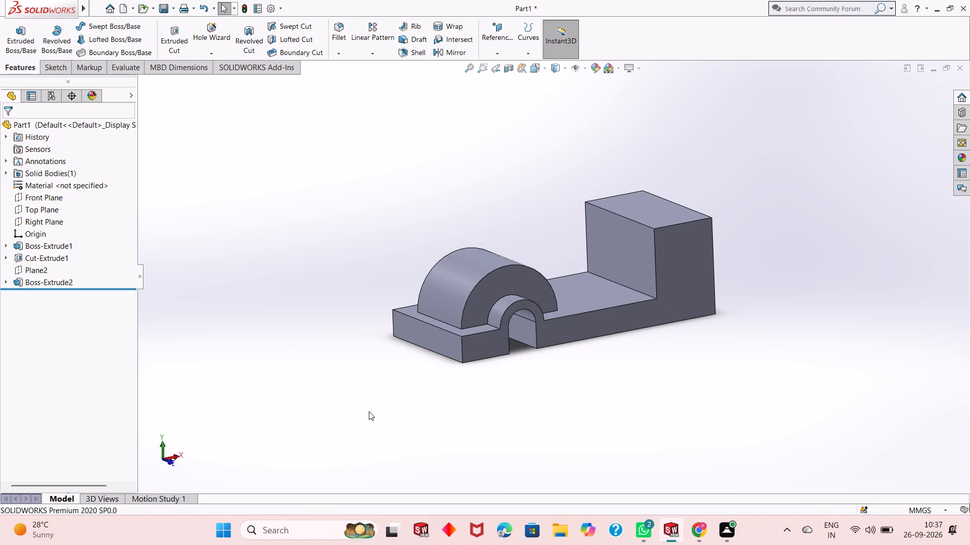
Create a reference plane offset 56 mm above the Top Plane.
scroll(424, 405, up, 3)
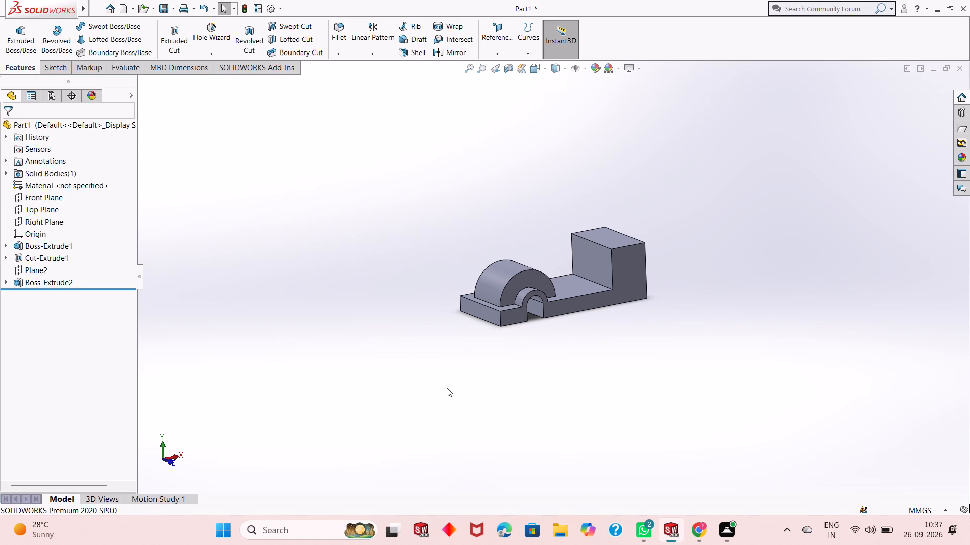
scroll(619, 255, down, 3)
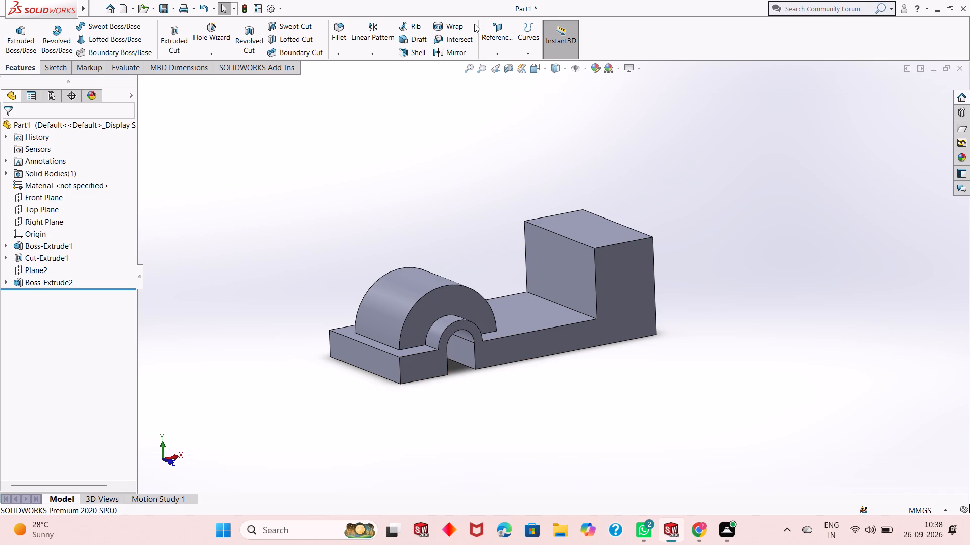
click(500, 49)
click(506, 64)
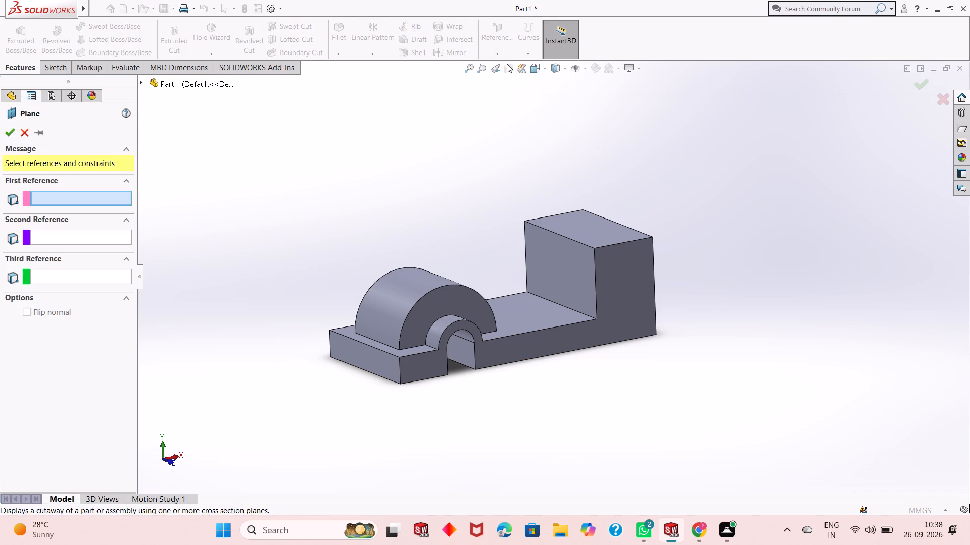
click(157, 85)
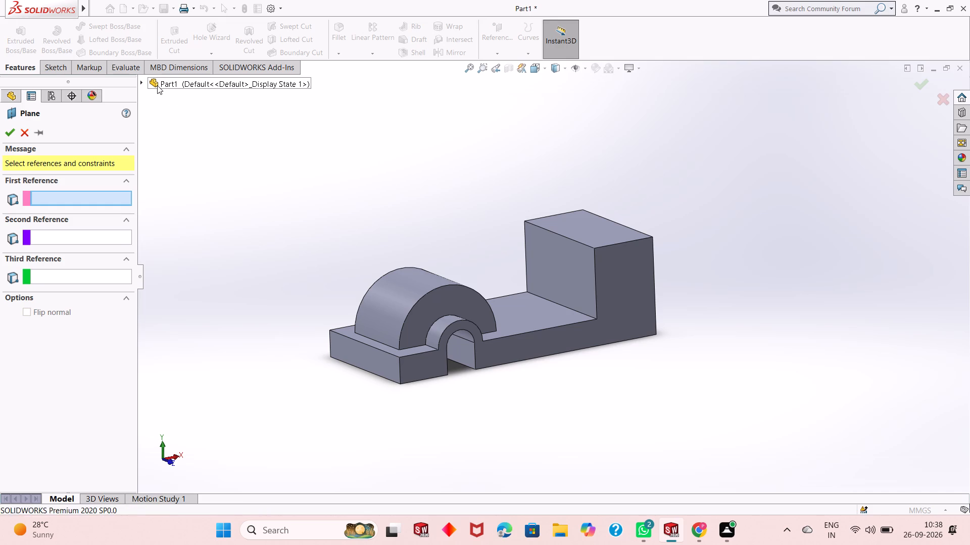
click(155, 84)
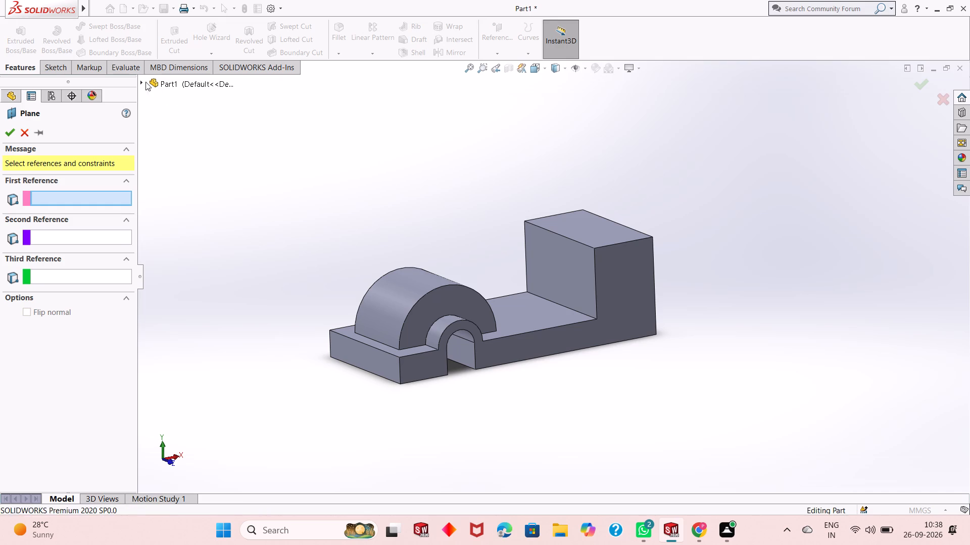
click(139, 82)
click(142, 84)
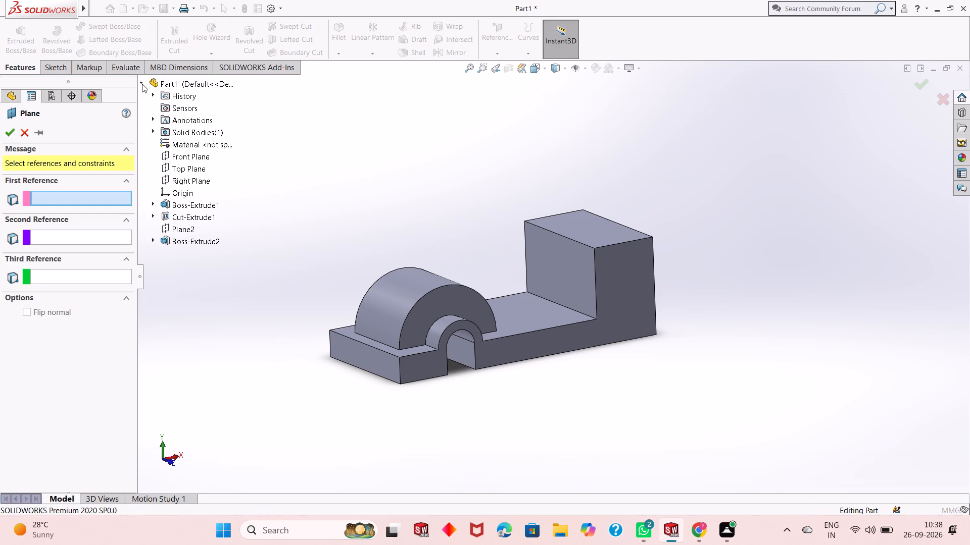
click(187, 167)
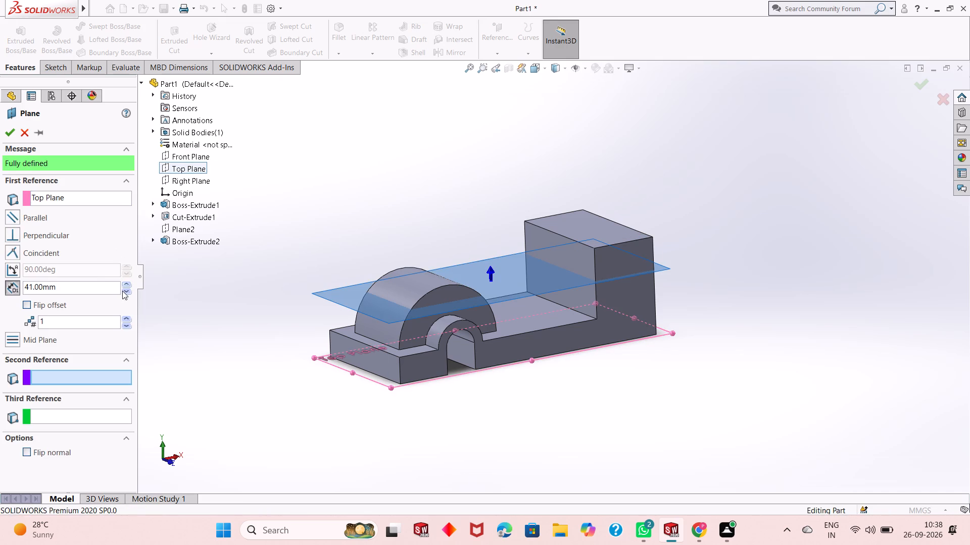
double_click(89, 285)
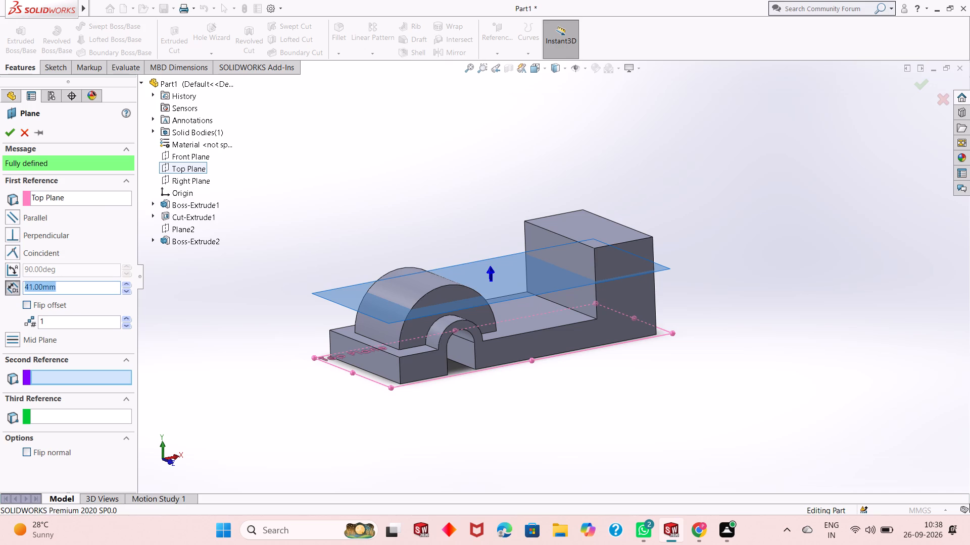
text(56)
key(Return)
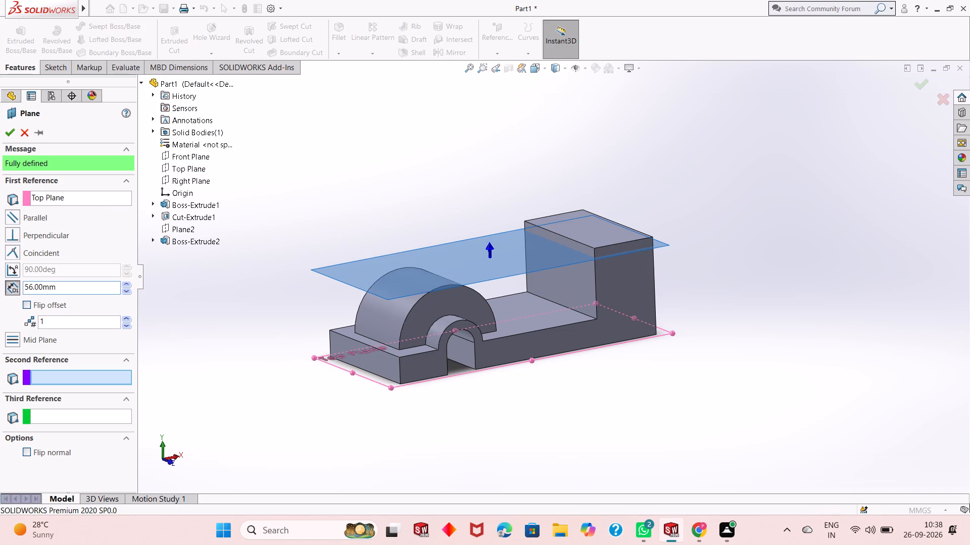
click(7, 130)
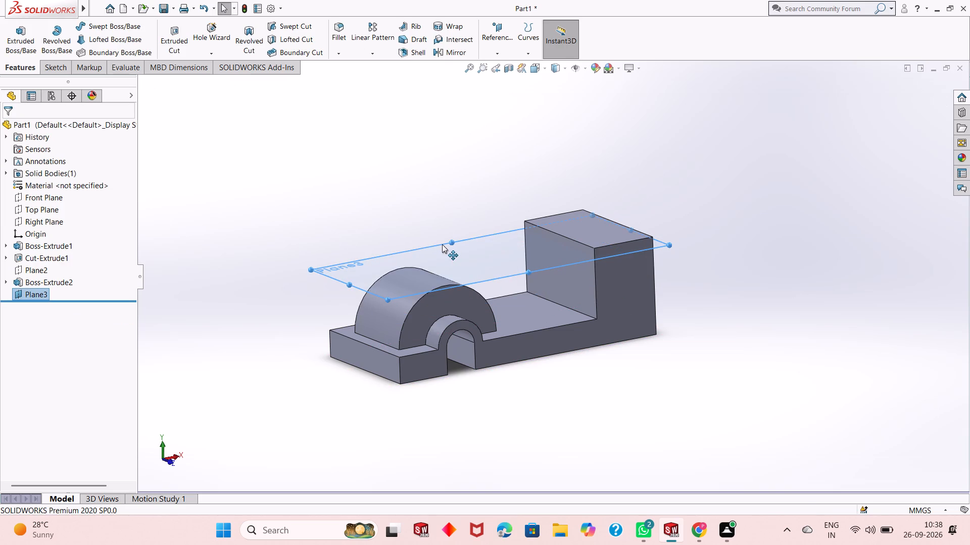
On the new offset plane, sketch two vertically aligned circles of about 12 mm radius between the half-ring and the tall block.
right_click(445, 244)
click(466, 229)
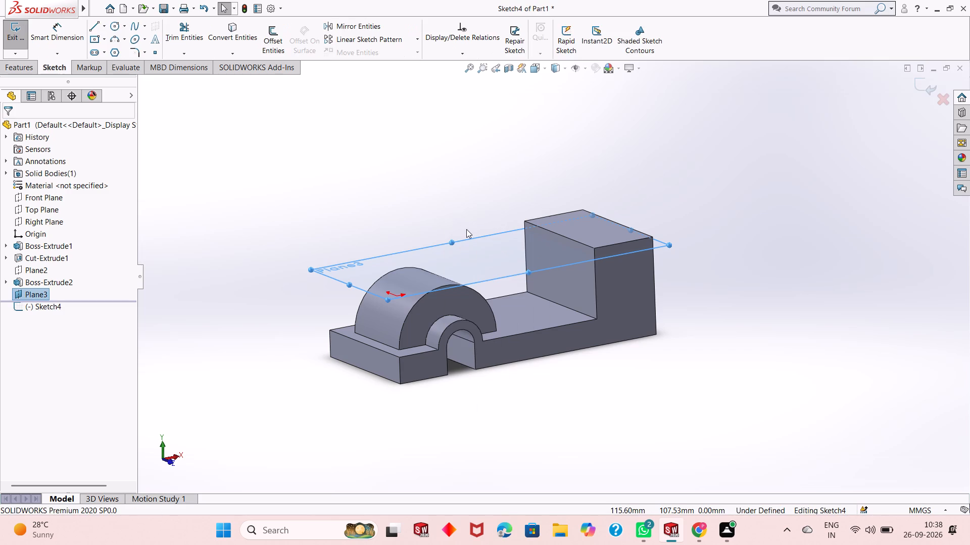
key(ctrl+8)
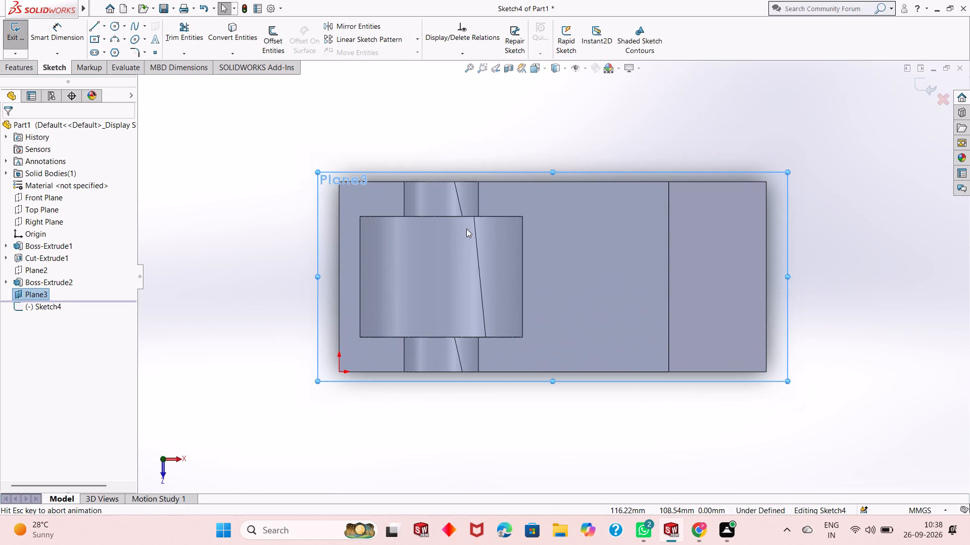
key(Escape)
scroll(428, 266, up, 3)
scroll(676, 267, down, 1)
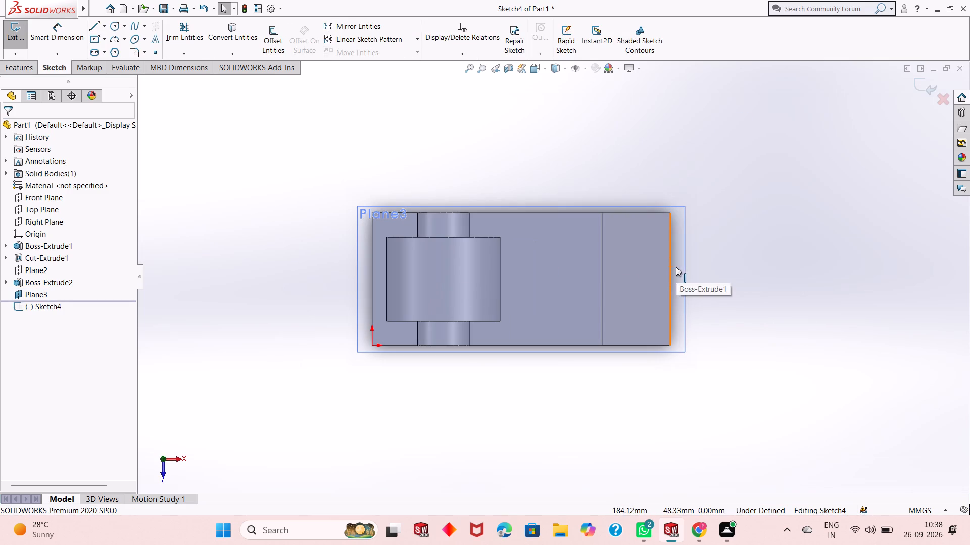
click(115, 25)
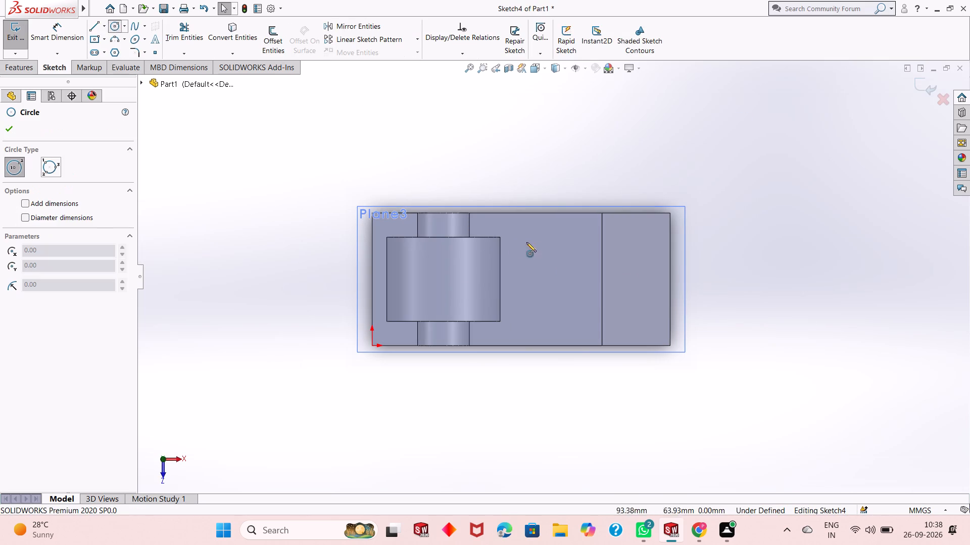
click(550, 237)
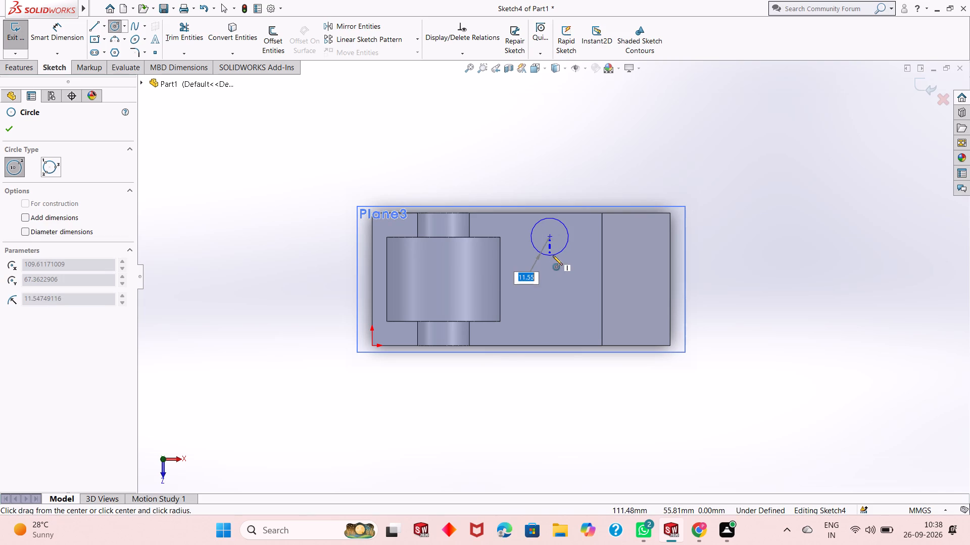
click(553, 256)
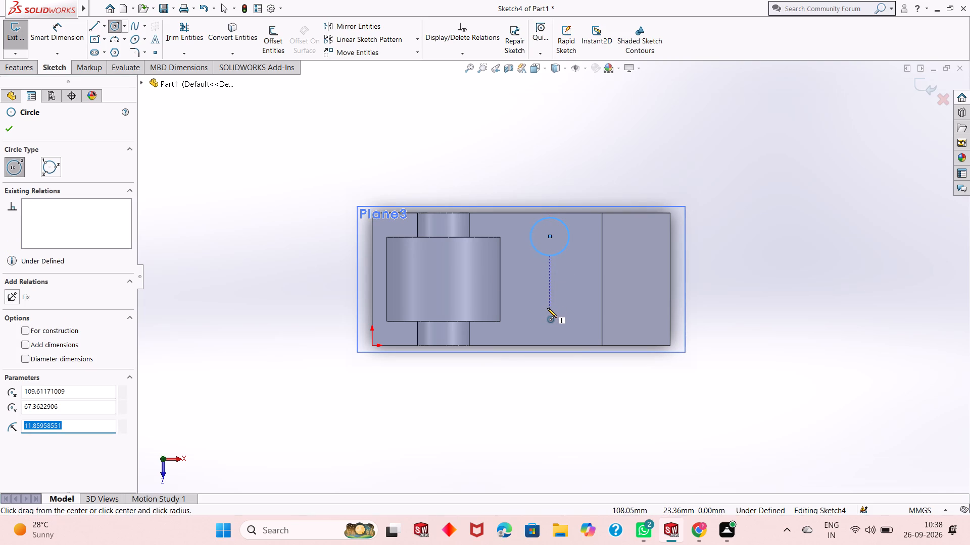
click(549, 306)
click(555, 288)
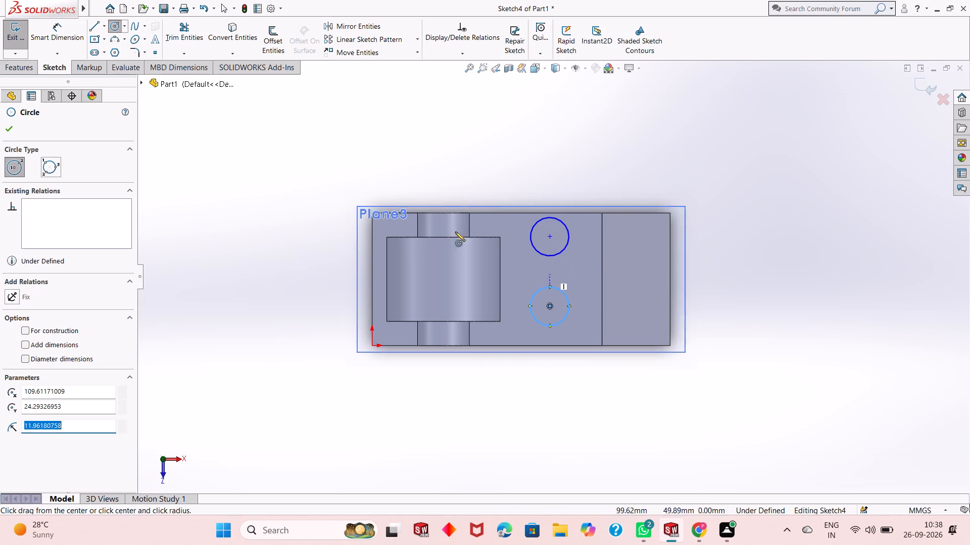
right_click(240, 187)
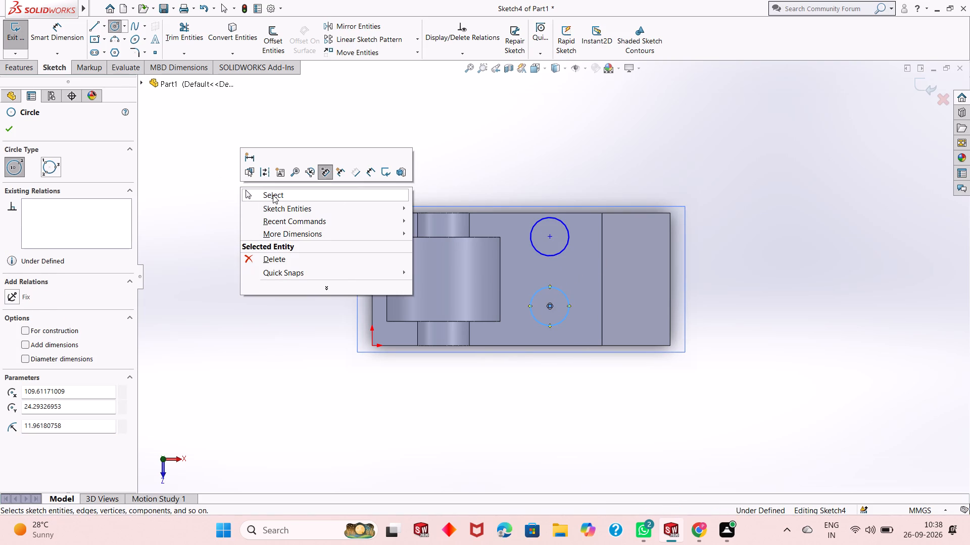
click(273, 195)
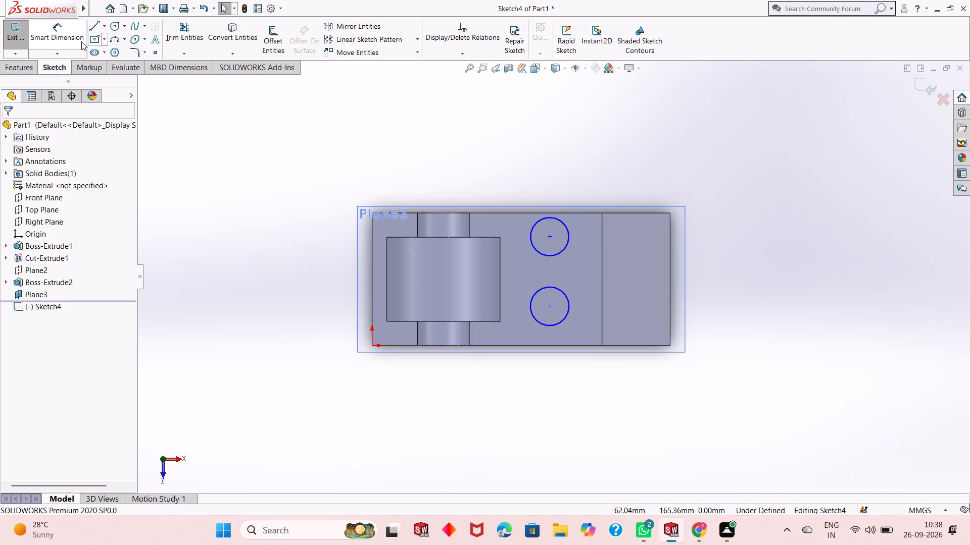
Dimension both sketched circles to a diameter of 36 mm each.
click(65, 36)
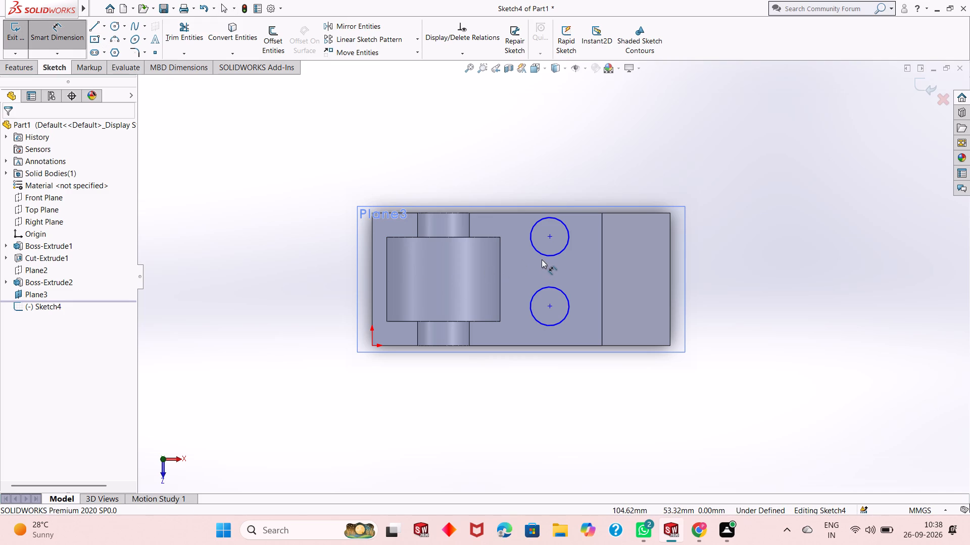
click(543, 253)
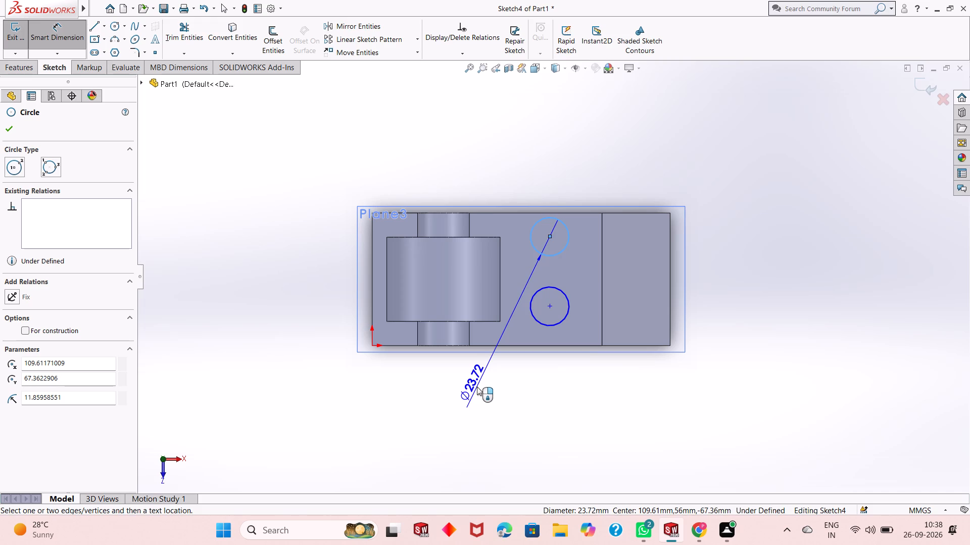
click(477, 387)
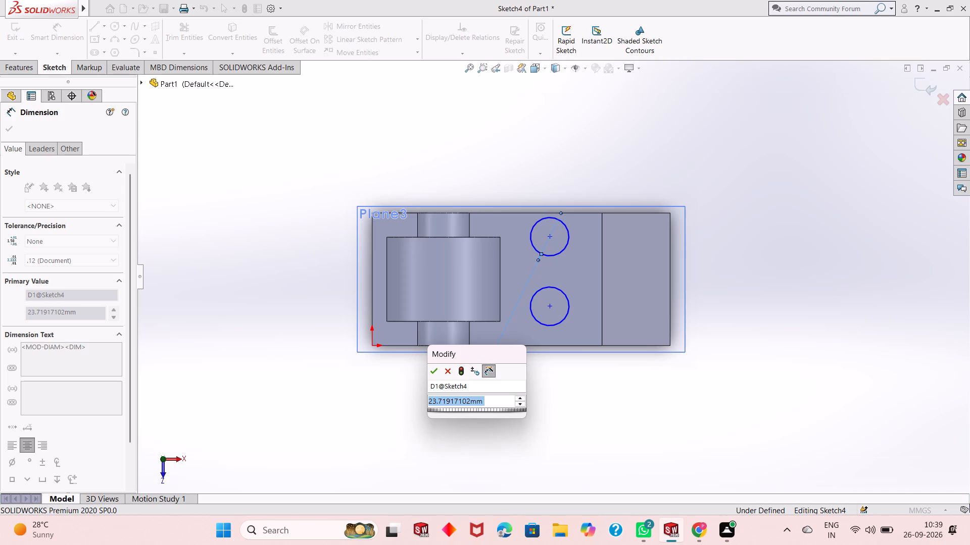
text(36)
key(Return)
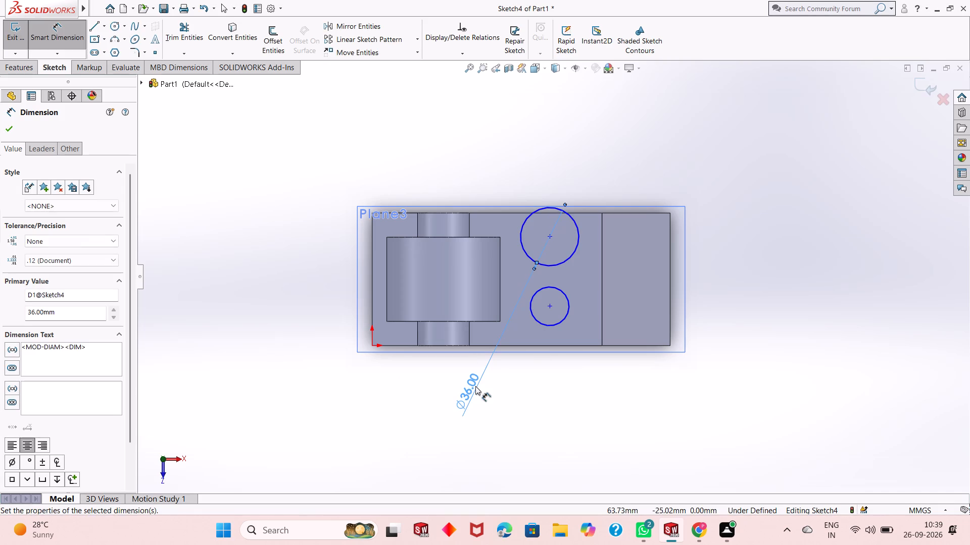
click(533, 318)
click(515, 455)
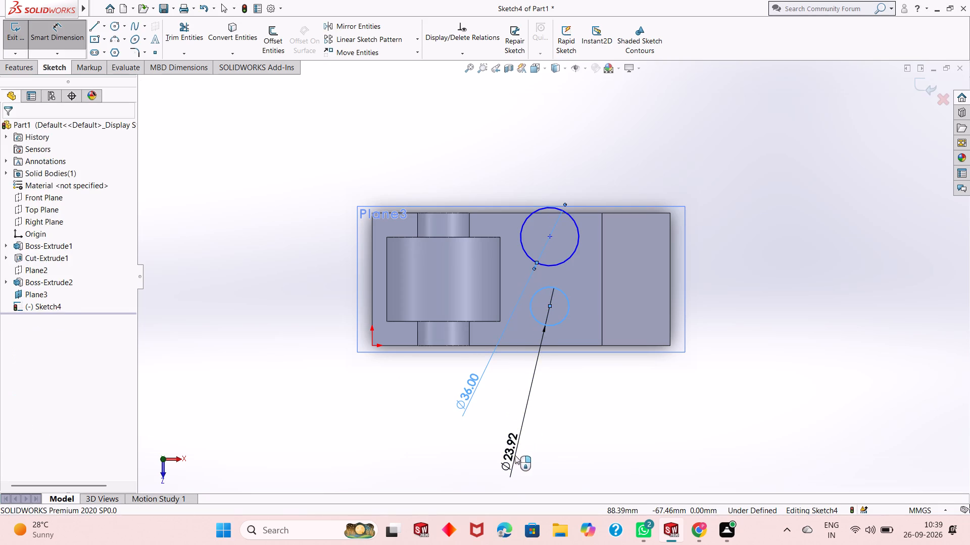
text(36)
key(Return)
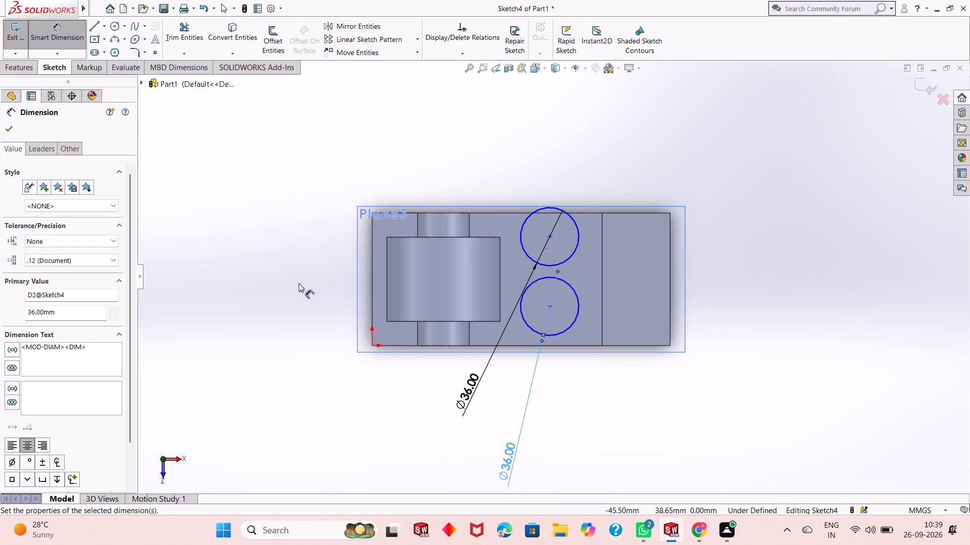
Set the vertical distance between the two circle centres to 46 mm.
click(550, 308)
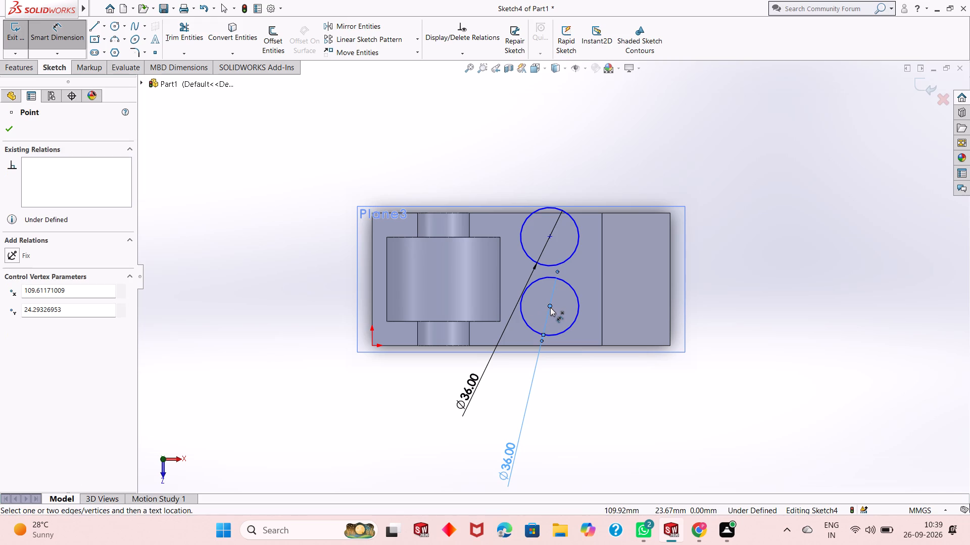
click(549, 237)
click(773, 239)
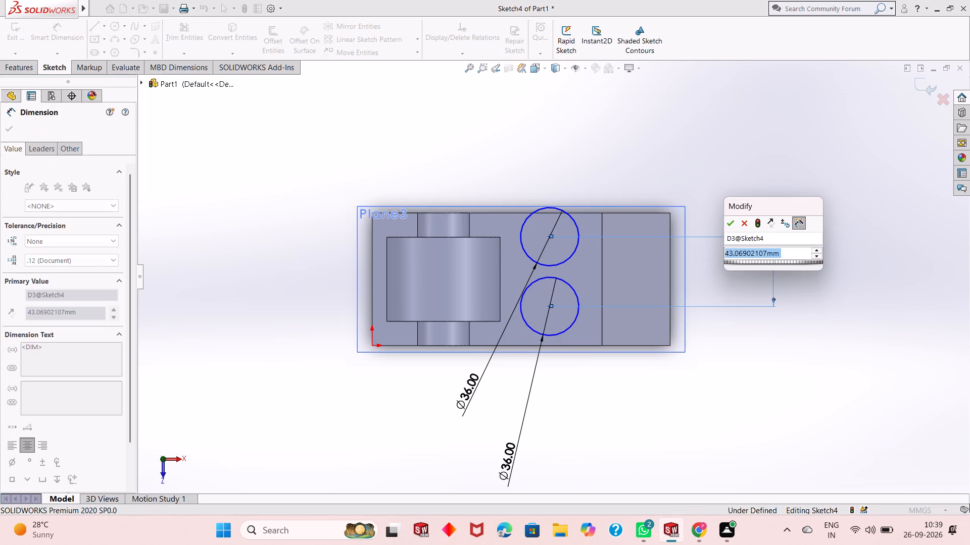
text(46)
key(Return)
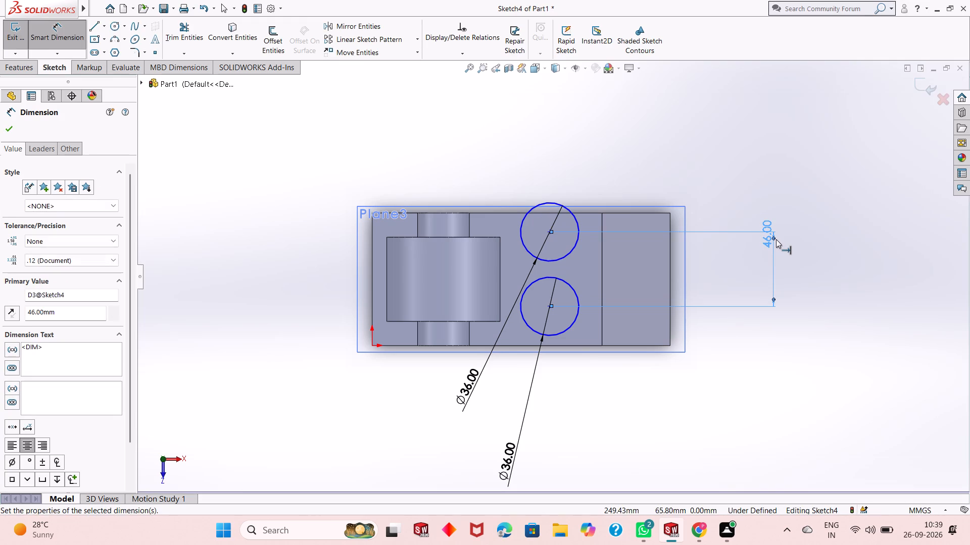
Dimension the lower circle's centre from the base's long edge on the origin side as 82-46 mm.
click(548, 307)
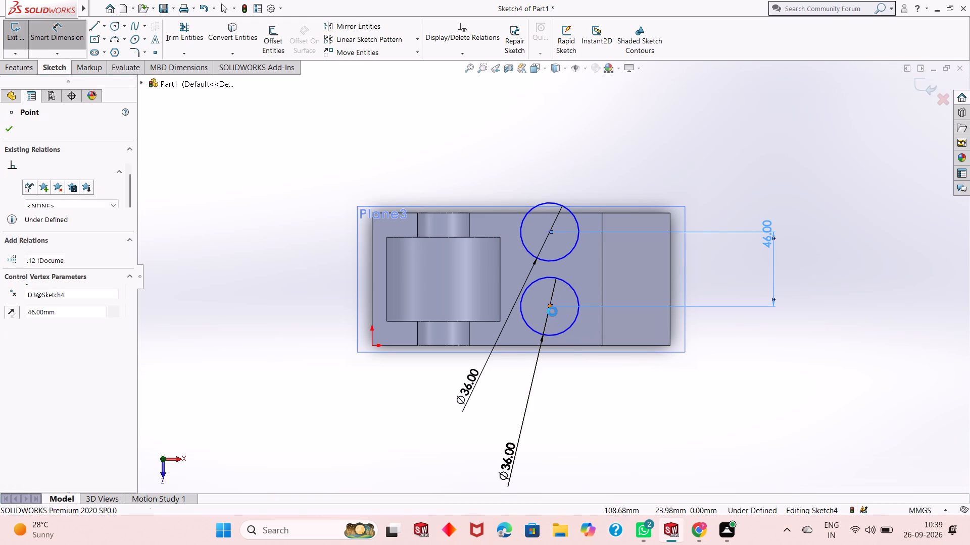
click(560, 345)
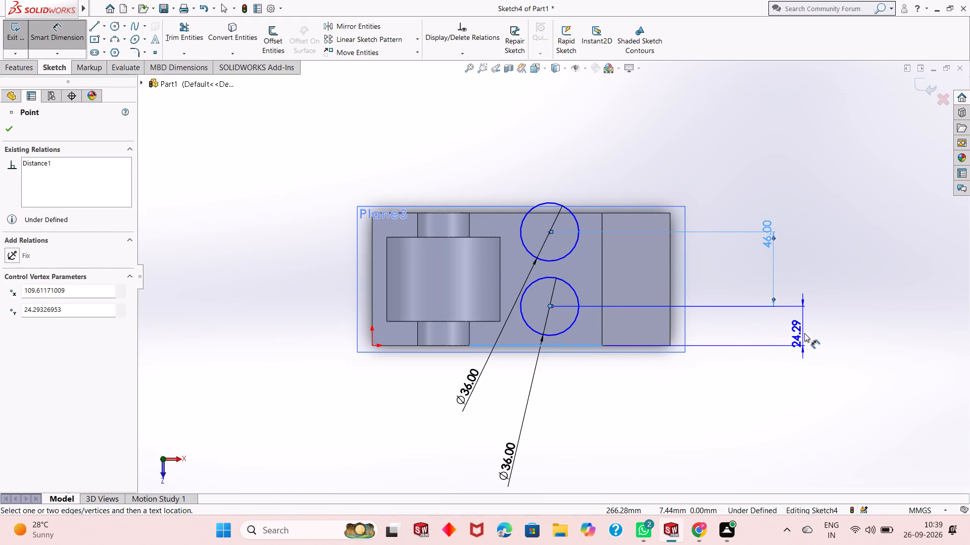
click(804, 333)
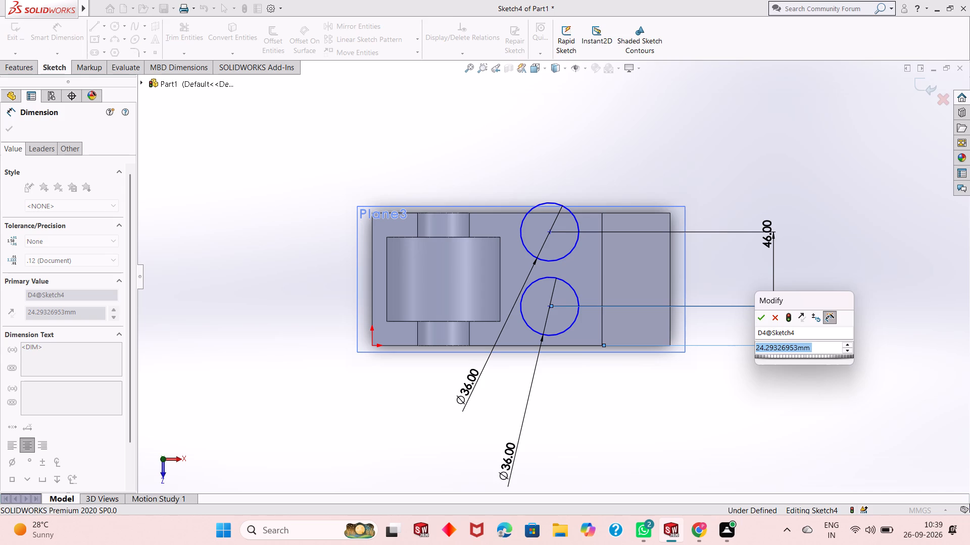
text(82)
key(minus)
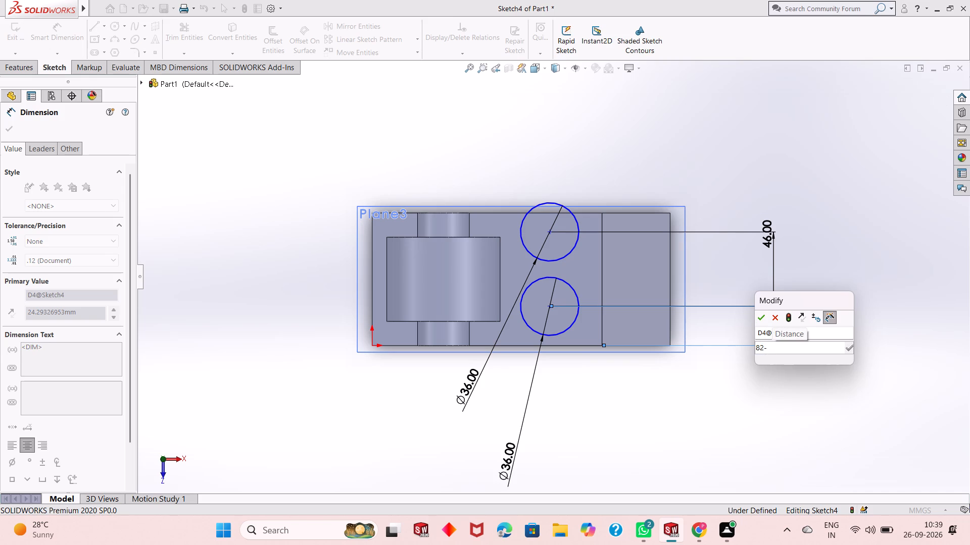
text(46)
key(Return)
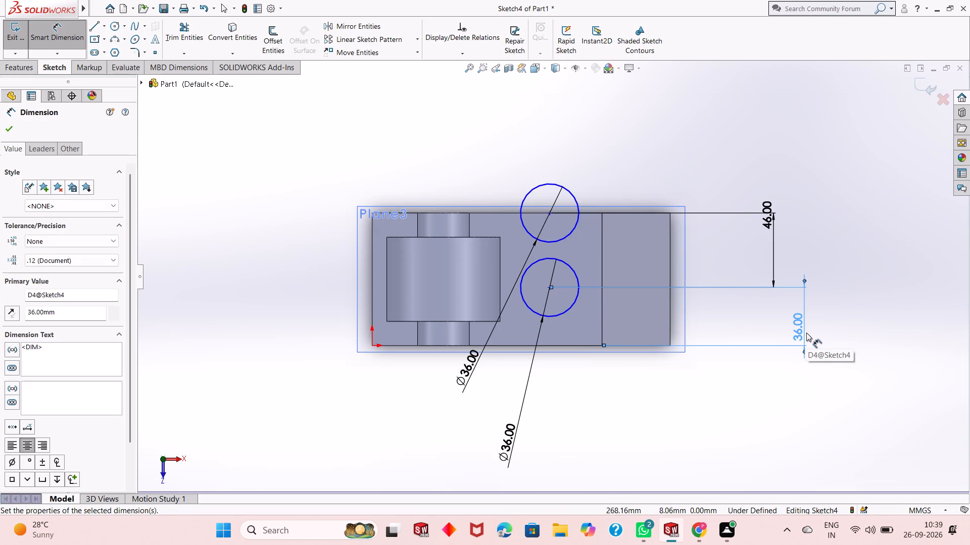
Change the lower circle's centre-to-edge distance to 36/2, giving 18 mm.
double_click(801, 331)
text(/2)
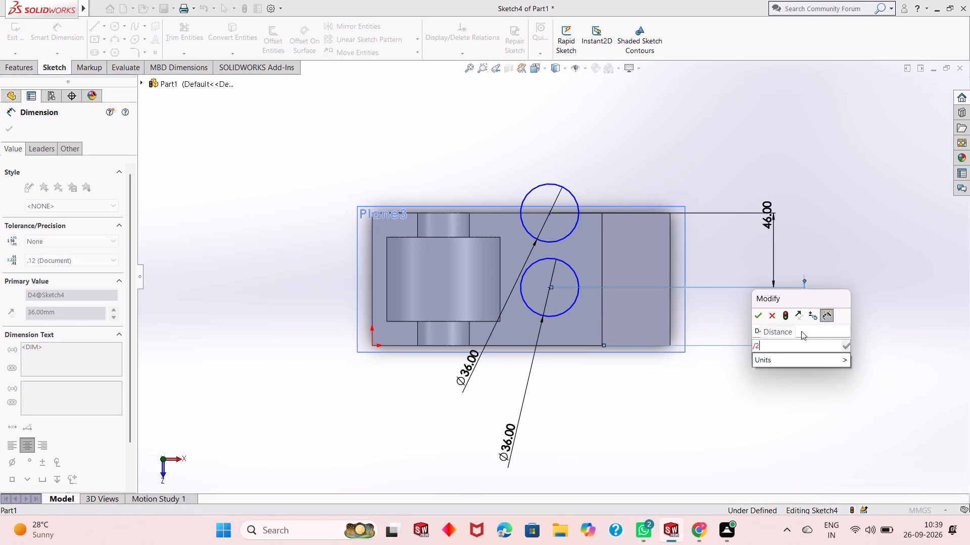
key(Return)
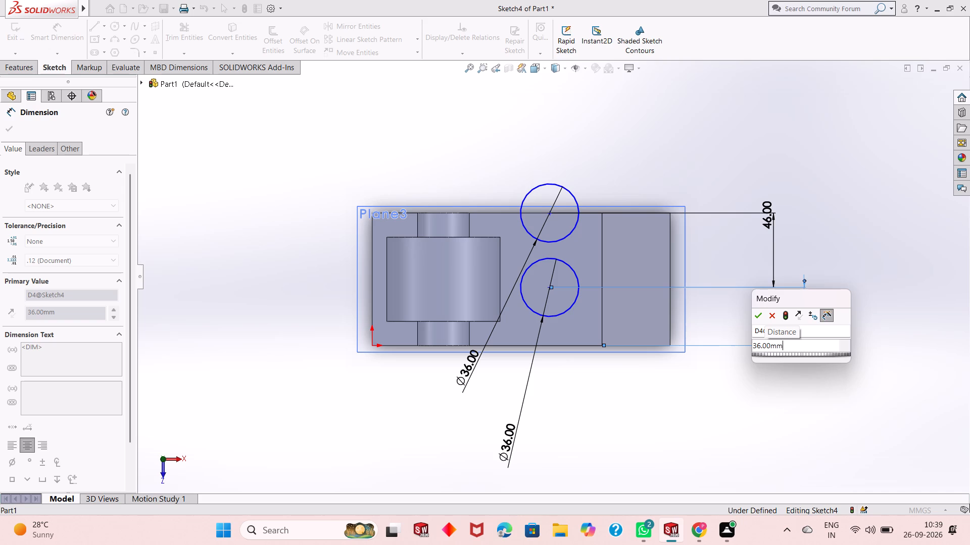
key(BackSpace)
key(BackSpace)
key(BackSpace)
key(BackSpace)
key(BackSpace)
key(BackSpace)
key(BackSpace)
key(BackSpace)
key(BackSpace)
key(BackSpace)
key(BackSpace)
key(BackSpace)
key(BackSpace)
key(BackSpace)
key(BackSpace)
key(BackSpace)
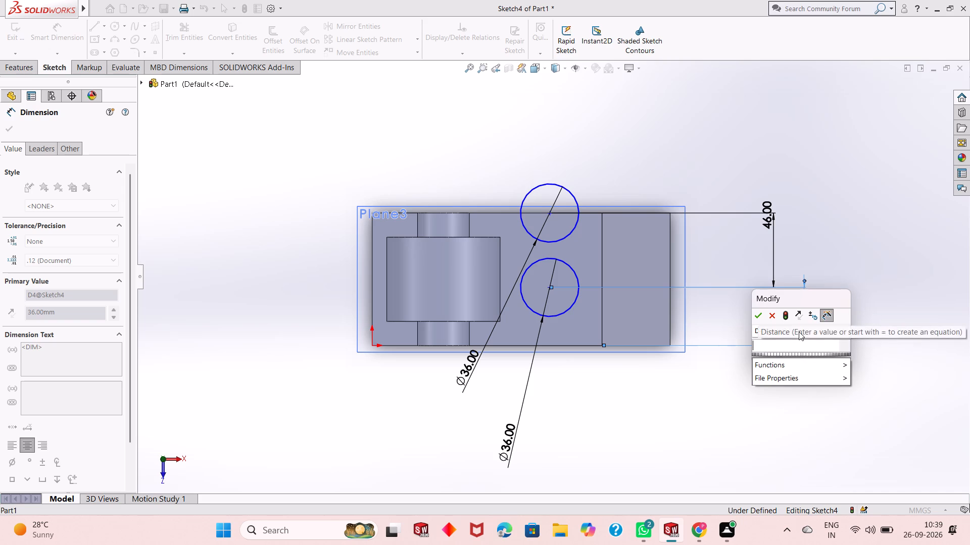
text(36/2)
key(Return)
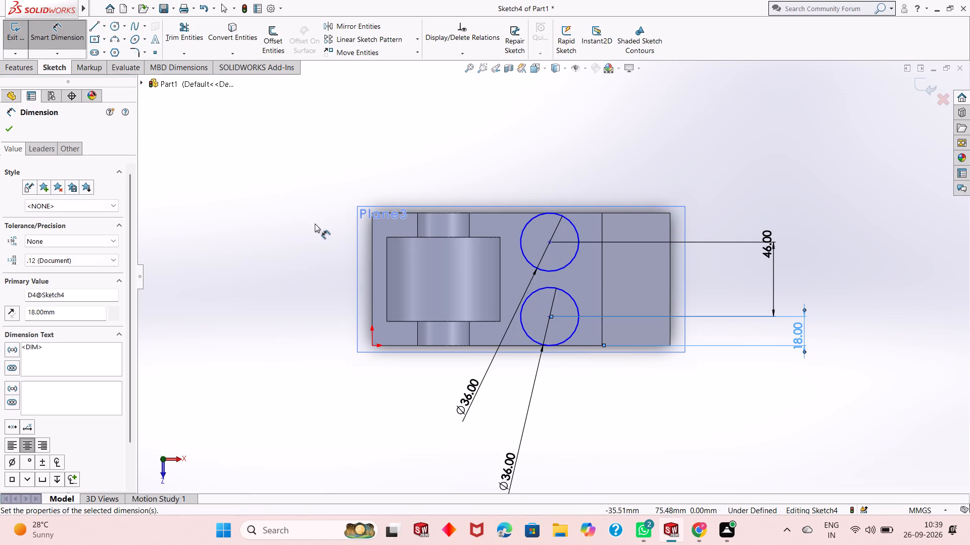
click(9, 127)
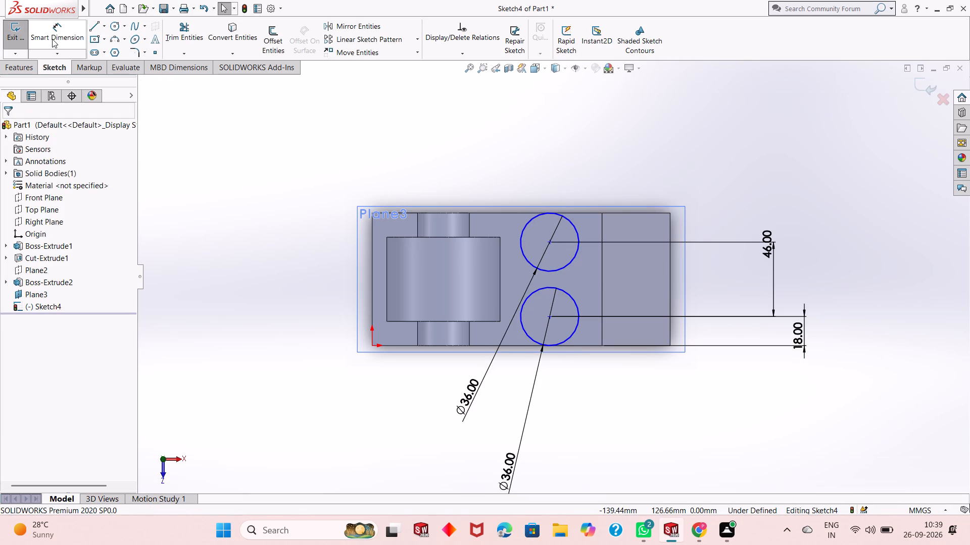
Set the horizontal distance from the arched cut's centre to the lower circle's centre to 80 mm.
click(52, 39)
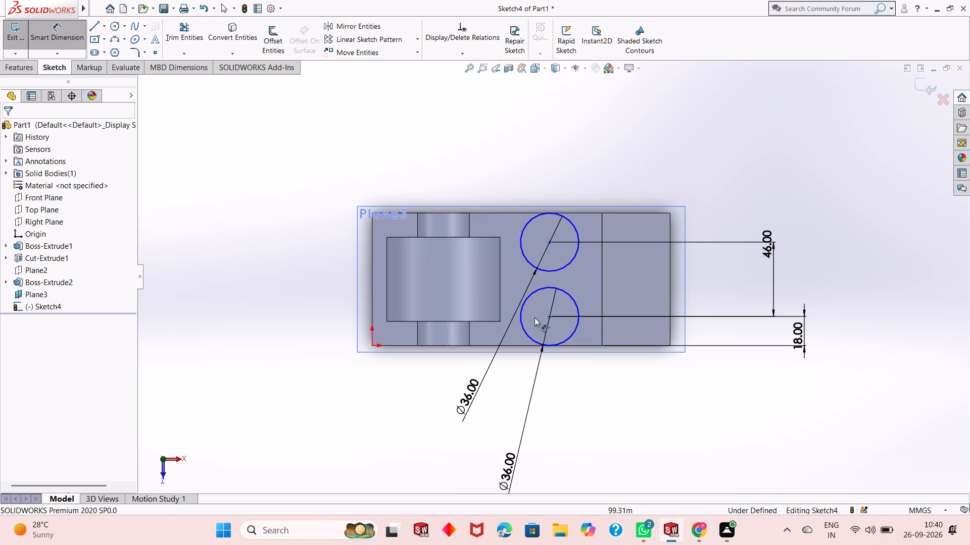
click(547, 318)
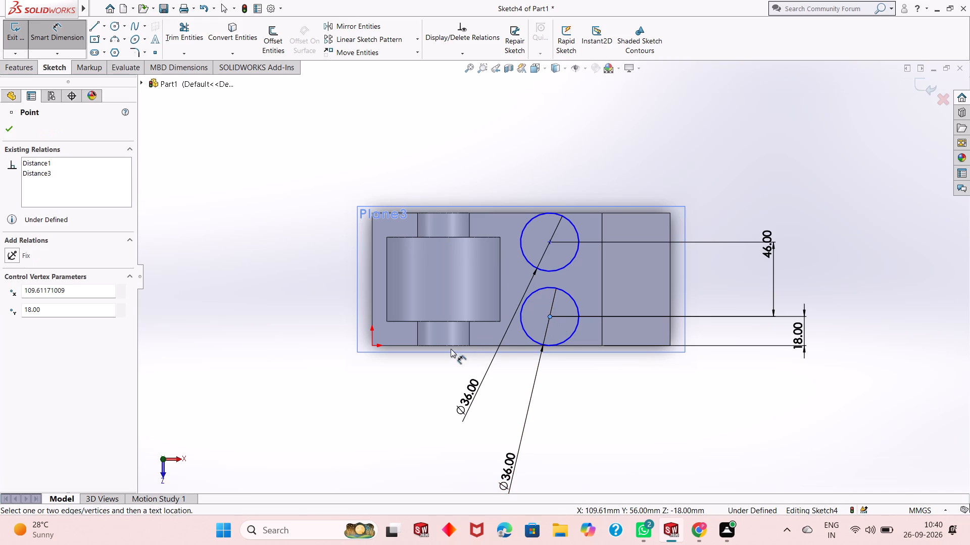
click(443, 345)
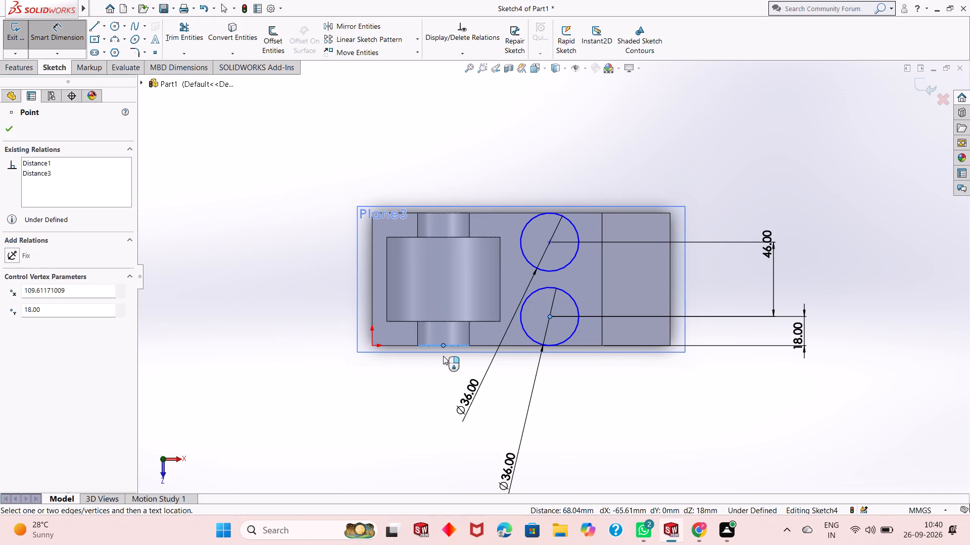
click(453, 446)
text(80)
key(Return)
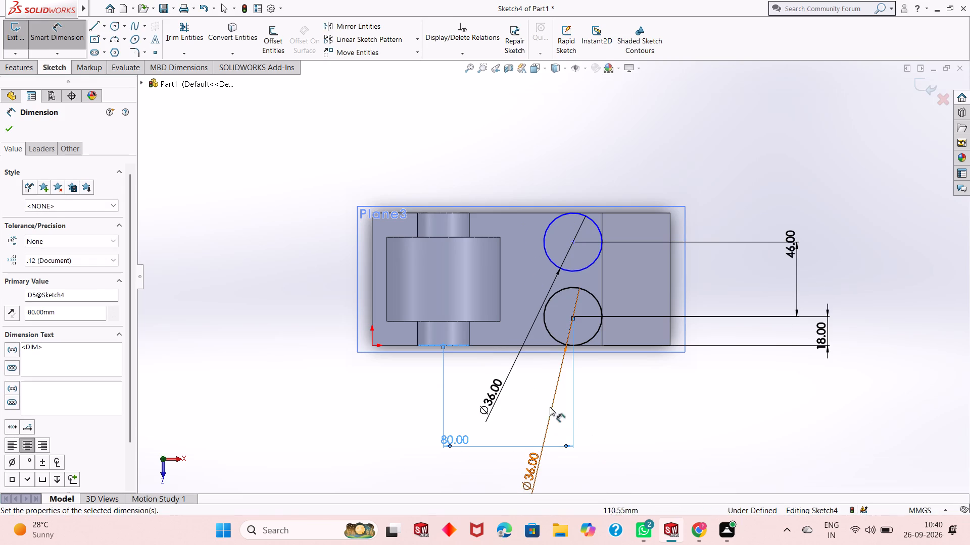
right_click(601, 394)
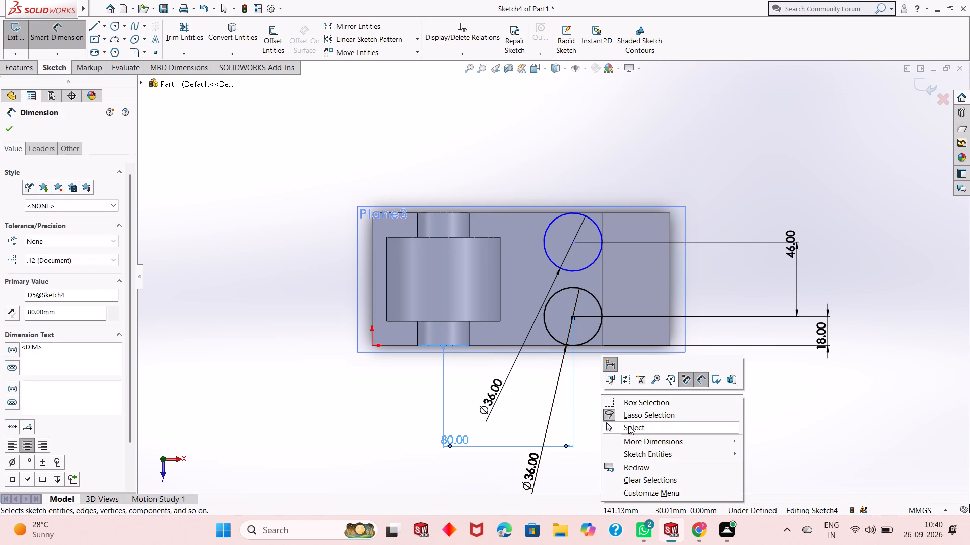
click(628, 426)
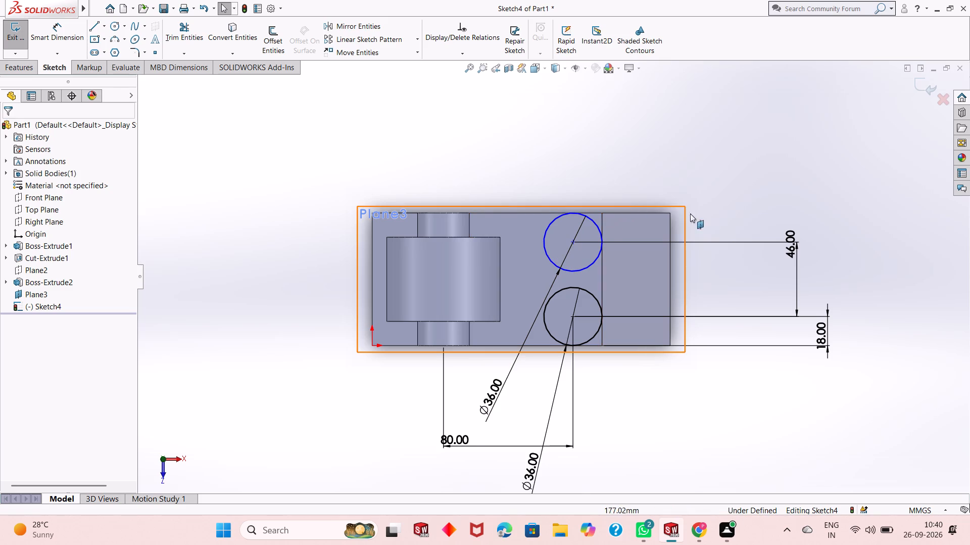
Add an 18 mm dimension from the upper circle's centre to the base's long edge opposite the origin.
click(61, 24)
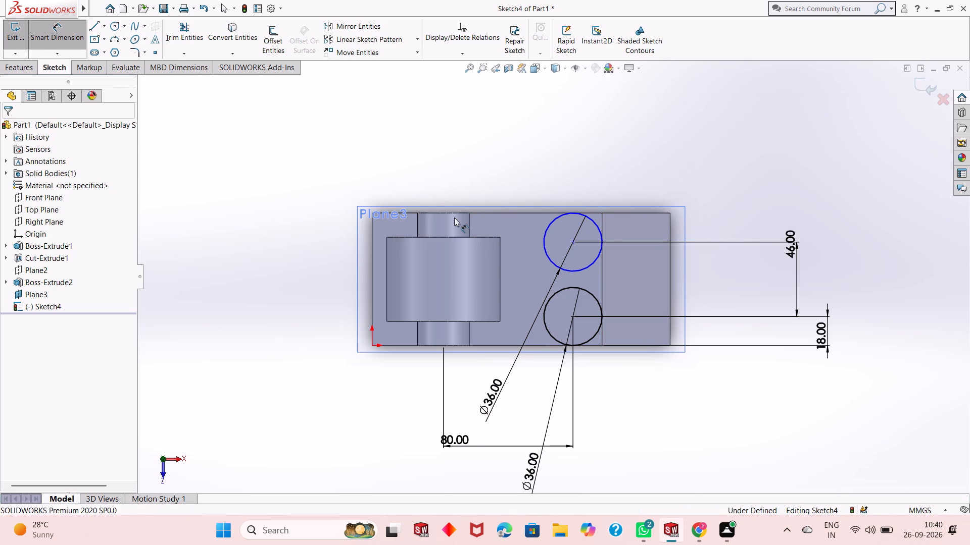
click(573, 242)
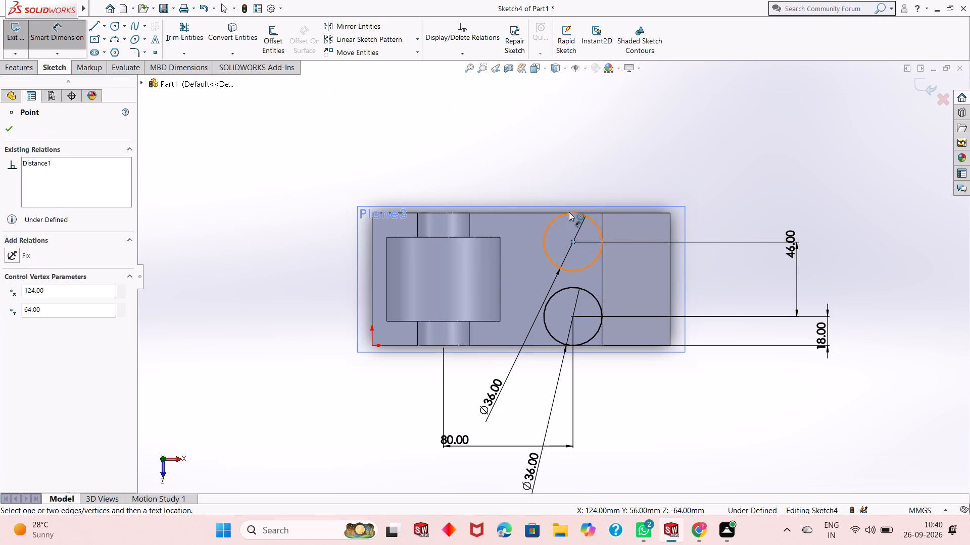
click(541, 212)
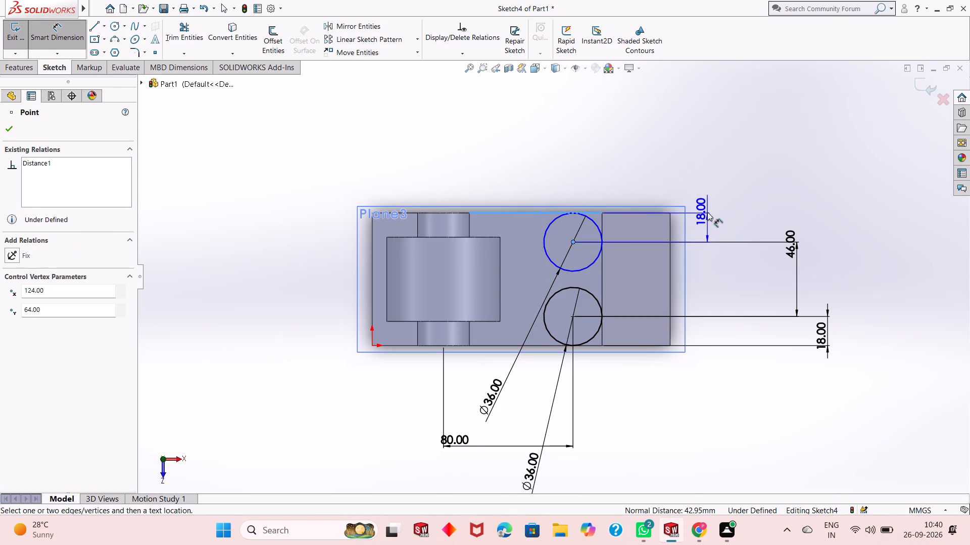
click(707, 212)
click(665, 193)
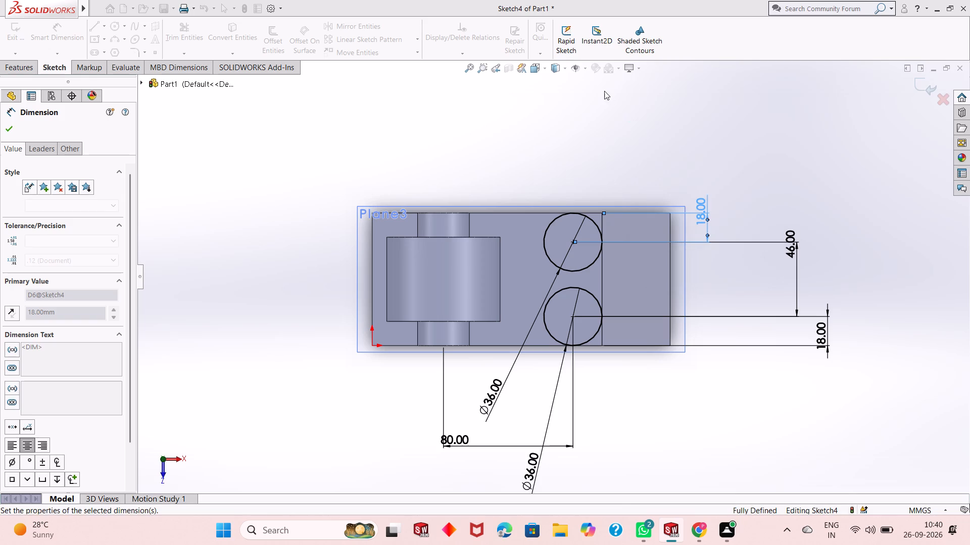
right_click(604, 91)
click(626, 124)
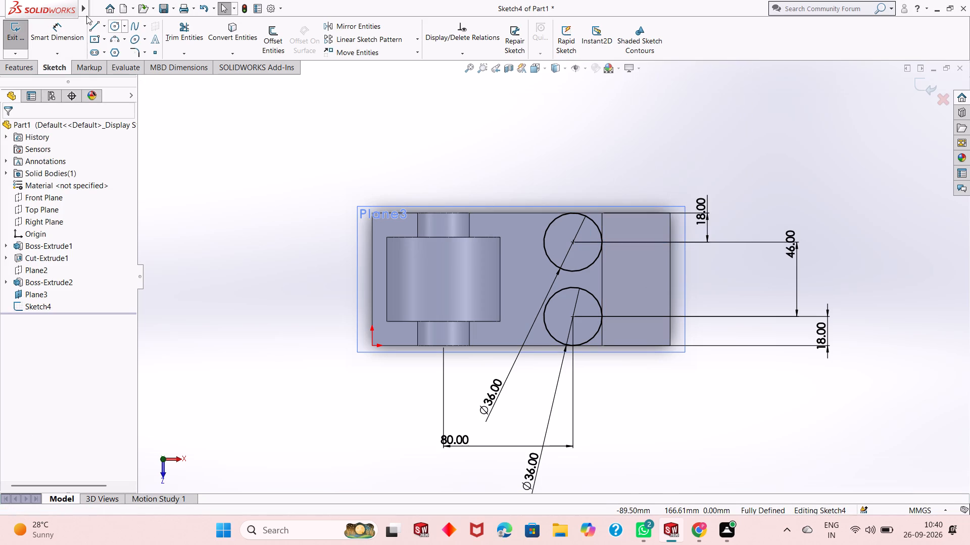
Draw three connected lines joining the lower circle's bottom and top points along the tall block's edge, 18, 36 and 18 mm long.
click(89, 26)
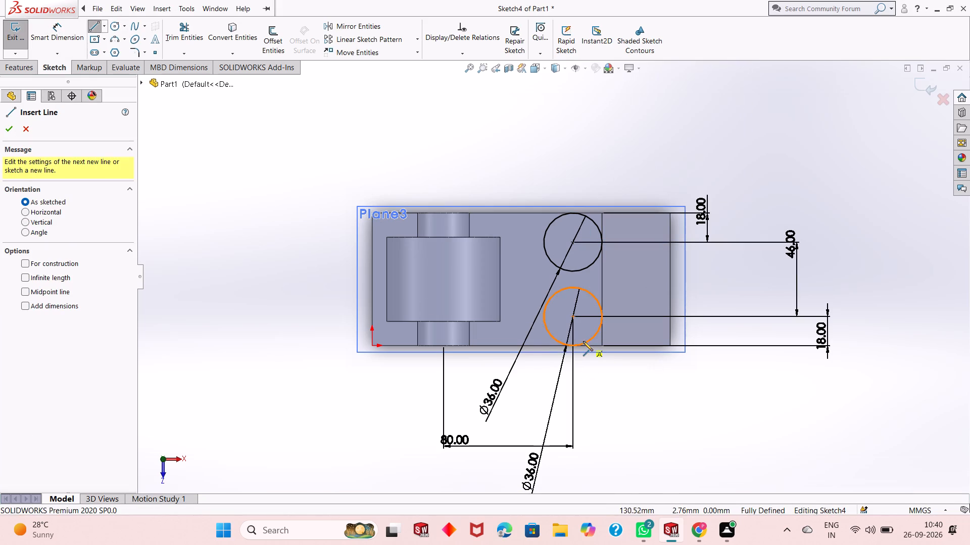
click(573, 345)
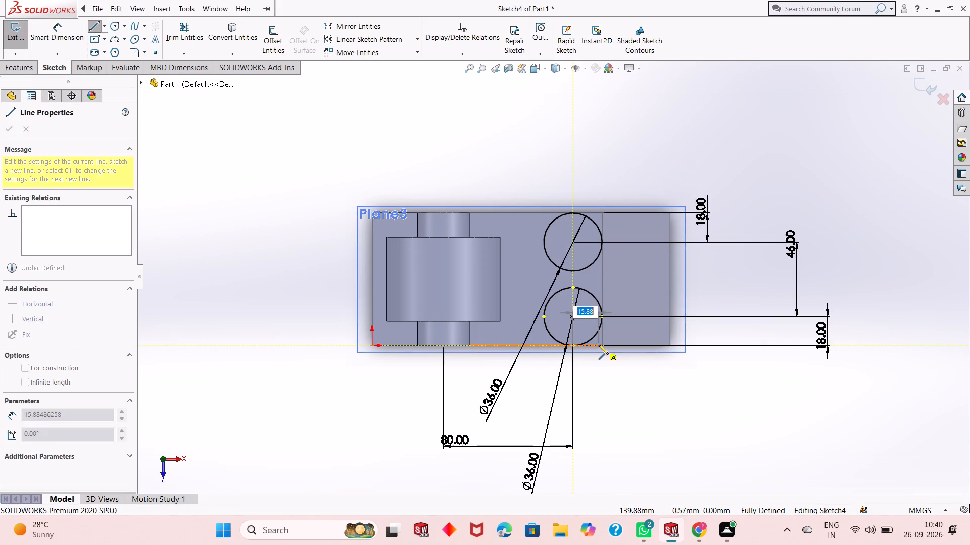
click(601, 344)
click(582, 261)
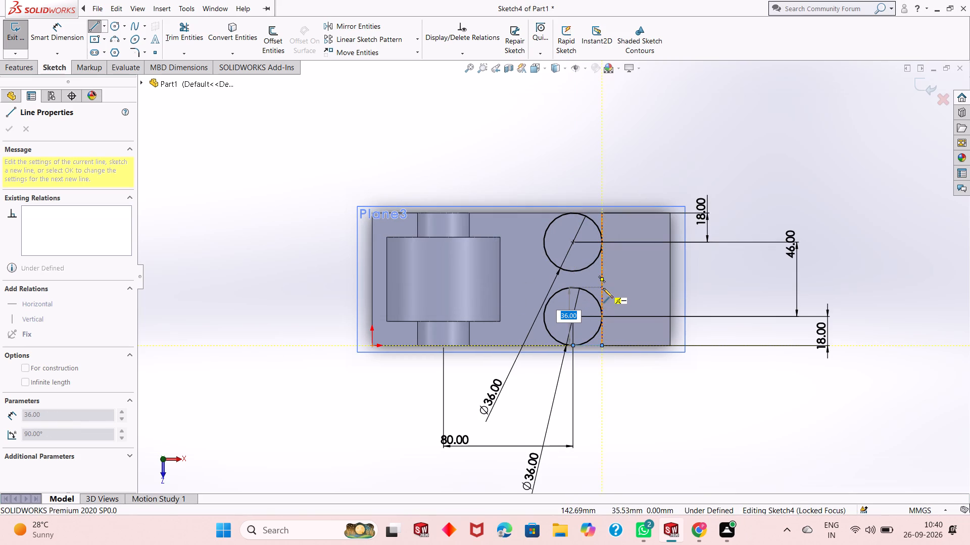
click(603, 288)
click(574, 288)
right_click(574, 288)
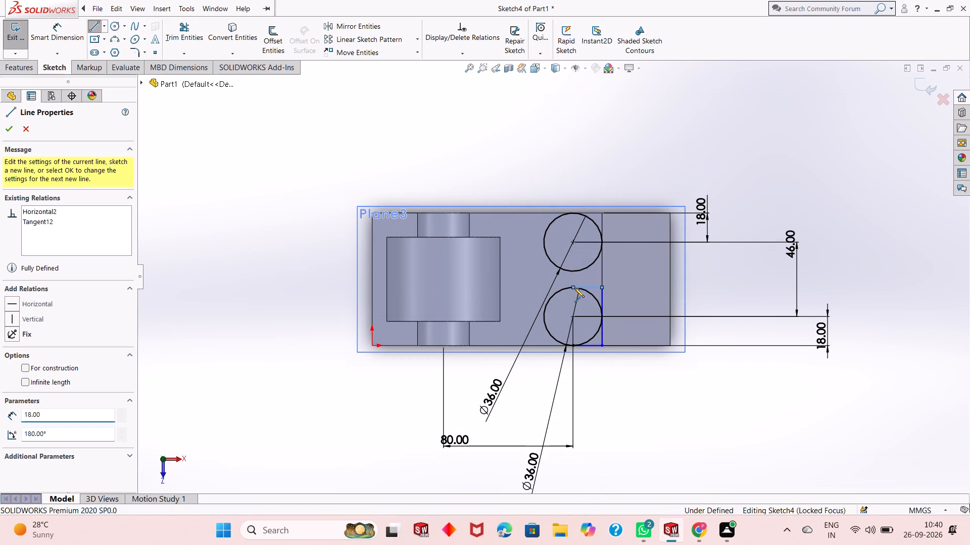
click(590, 294)
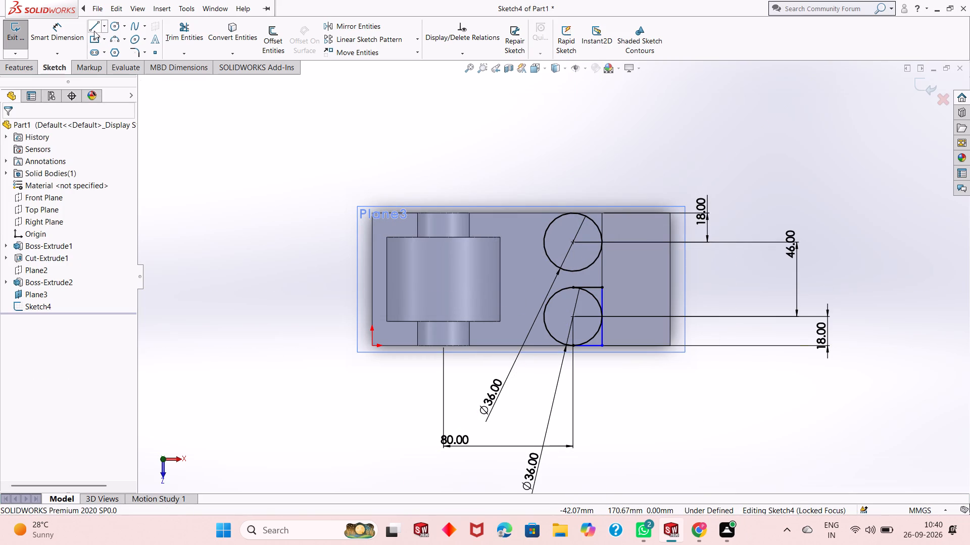
Draw three connected lines joining the upper circle's bottom and top points along the tall block's edge, 18, 36 and 18 mm long.
click(90, 25)
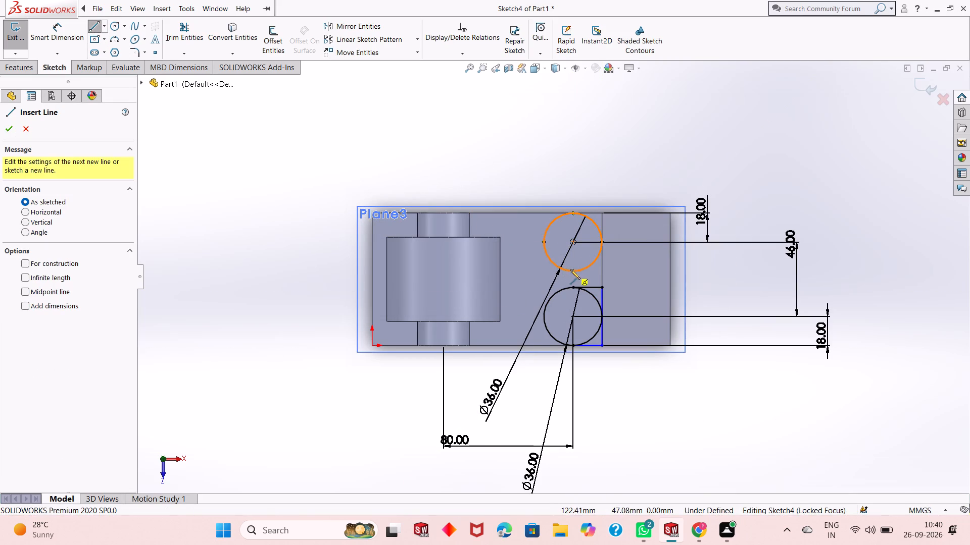
click(574, 271)
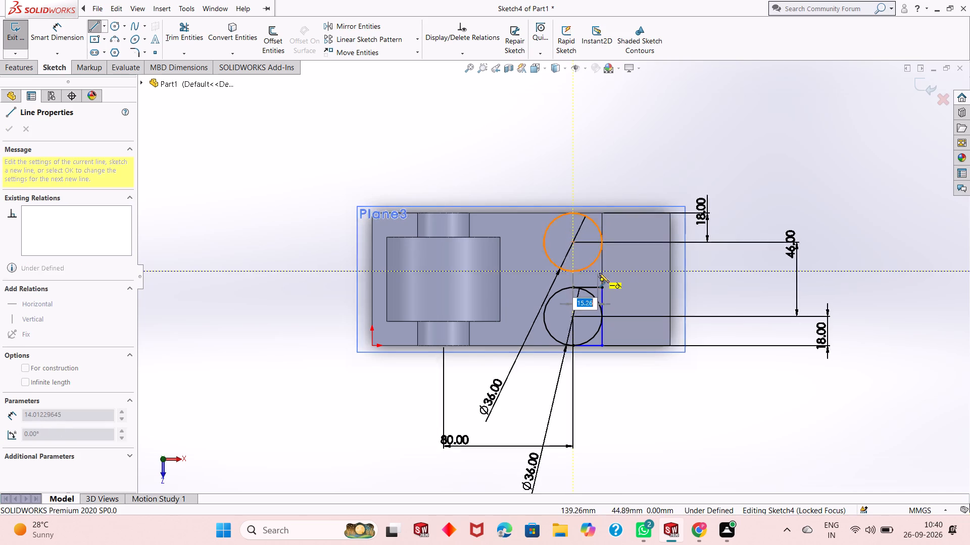
click(602, 273)
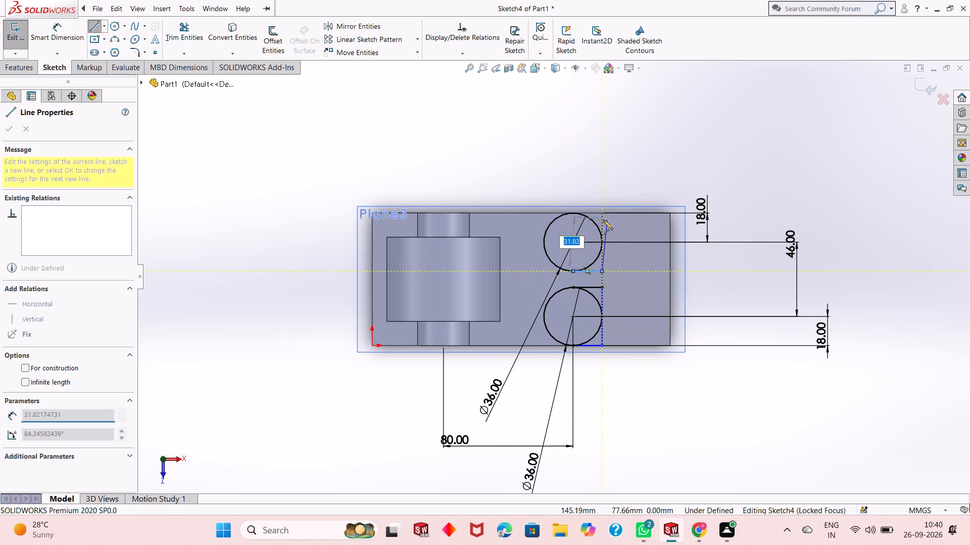
click(600, 213)
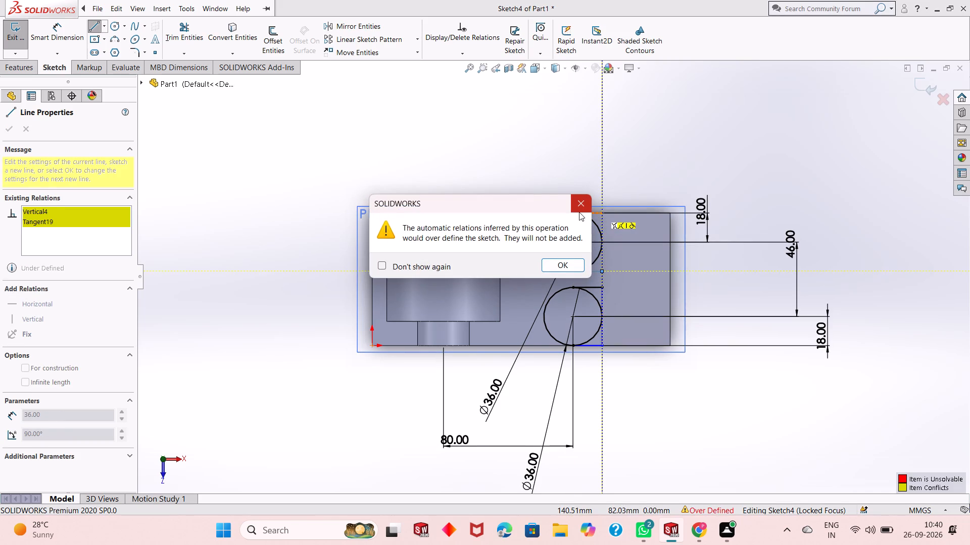
click(578, 211)
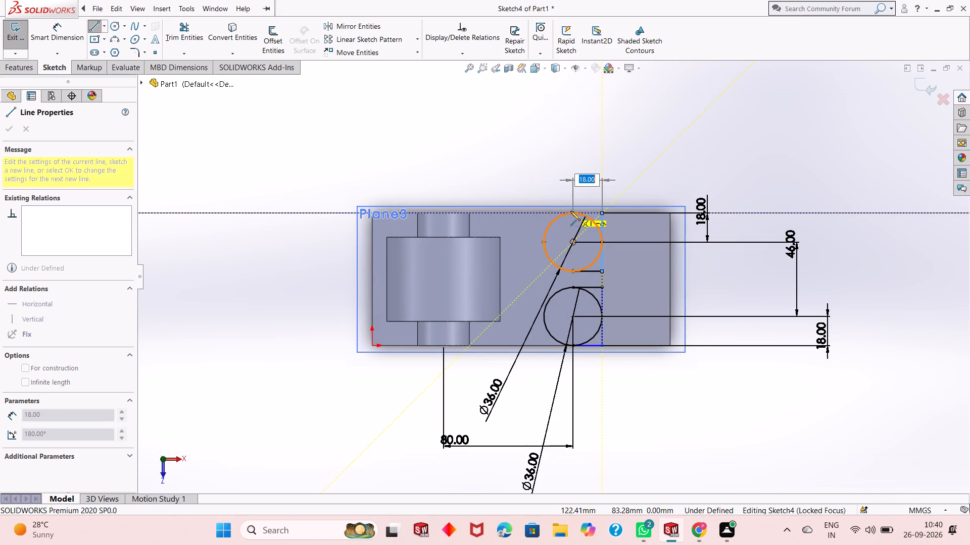
click(574, 213)
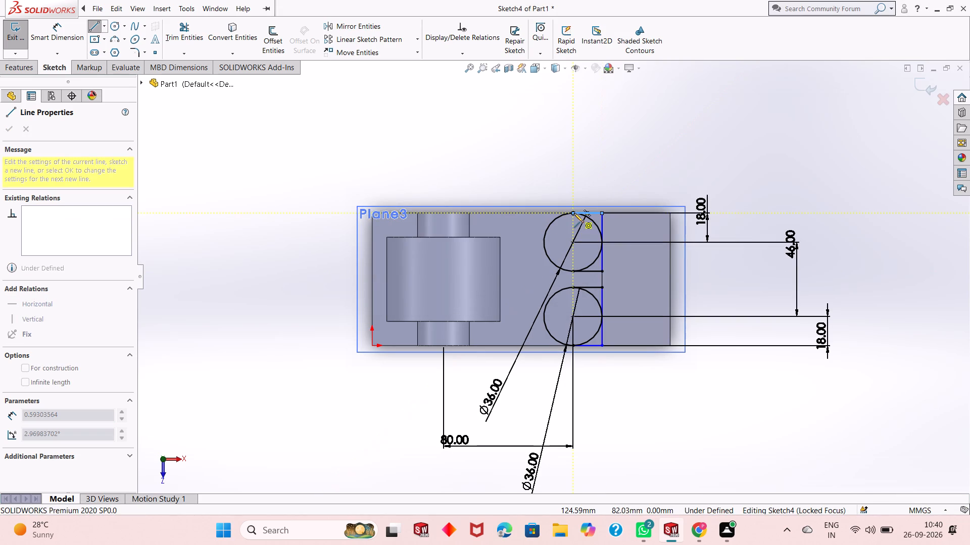
right_click(574, 213)
click(592, 222)
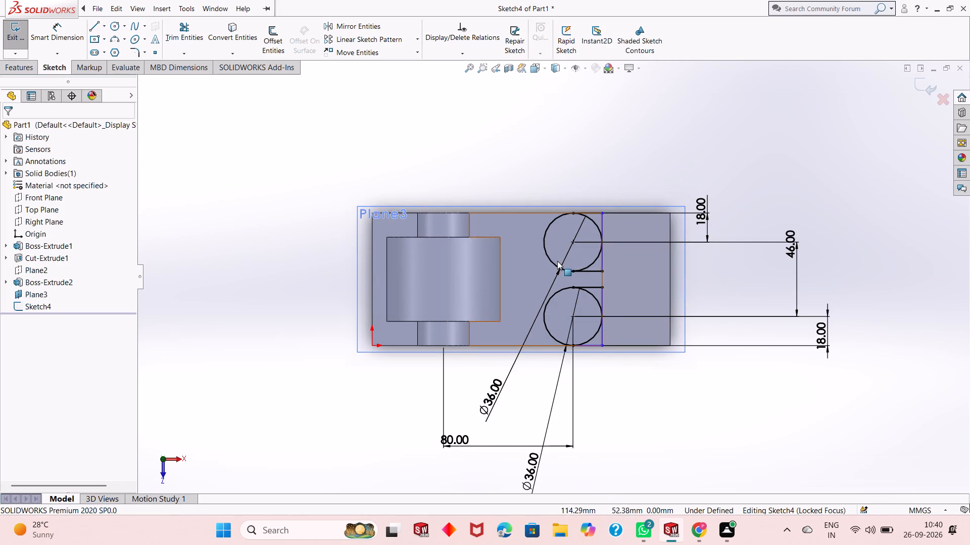
Trim away the halves of both circles that face the tall block, leaving two closed rounded lug profiles.
scroll(557, 261, up, 2)
scroll(578, 260, down, 6)
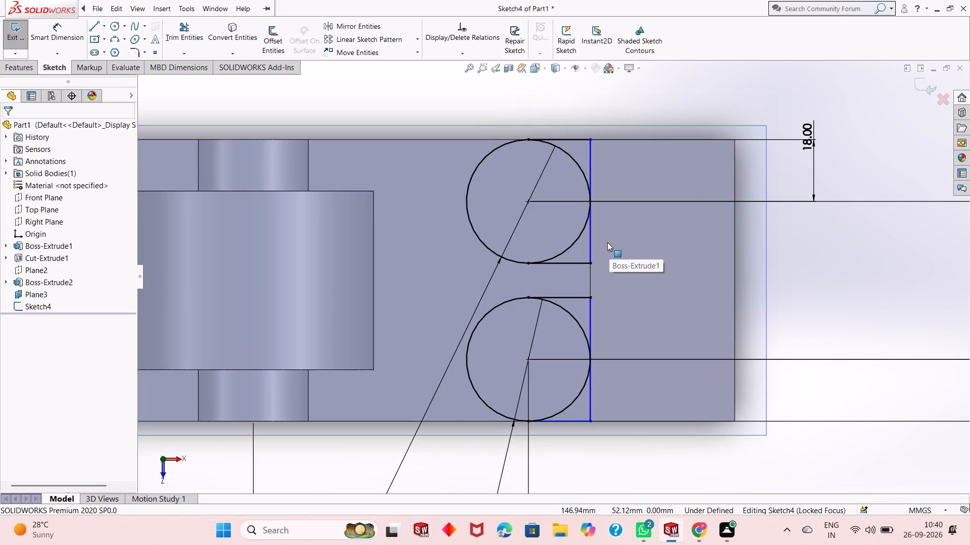
scroll(562, 259, down, 1)
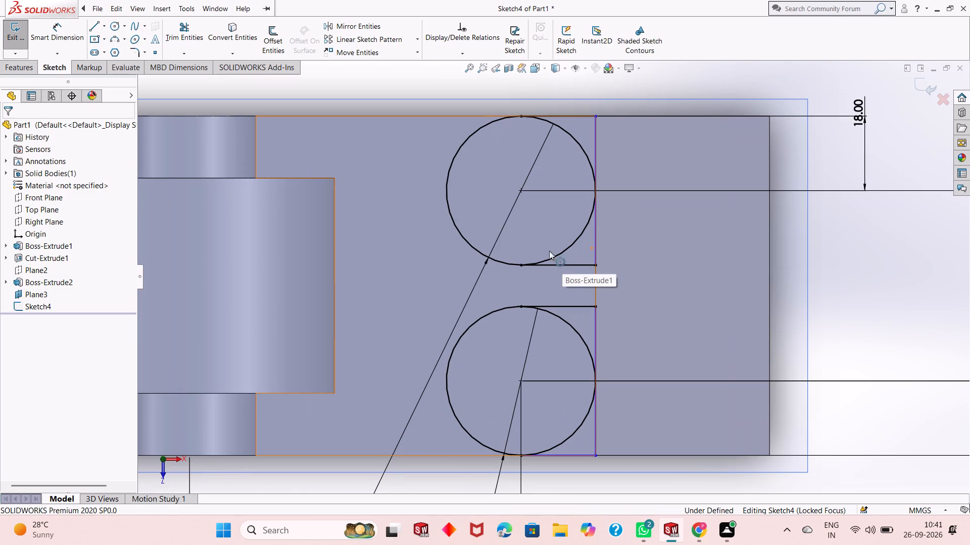
click(192, 38)
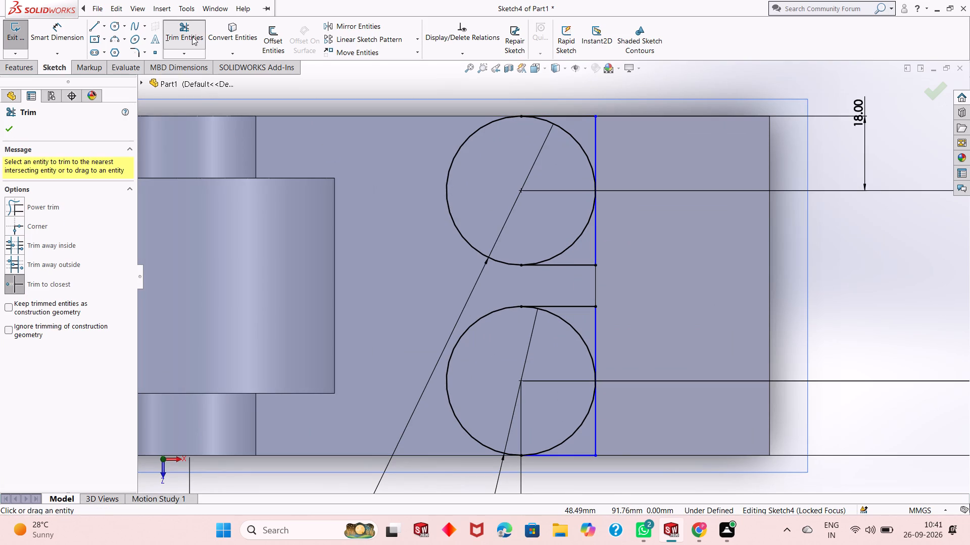
click(584, 344)
click(577, 427)
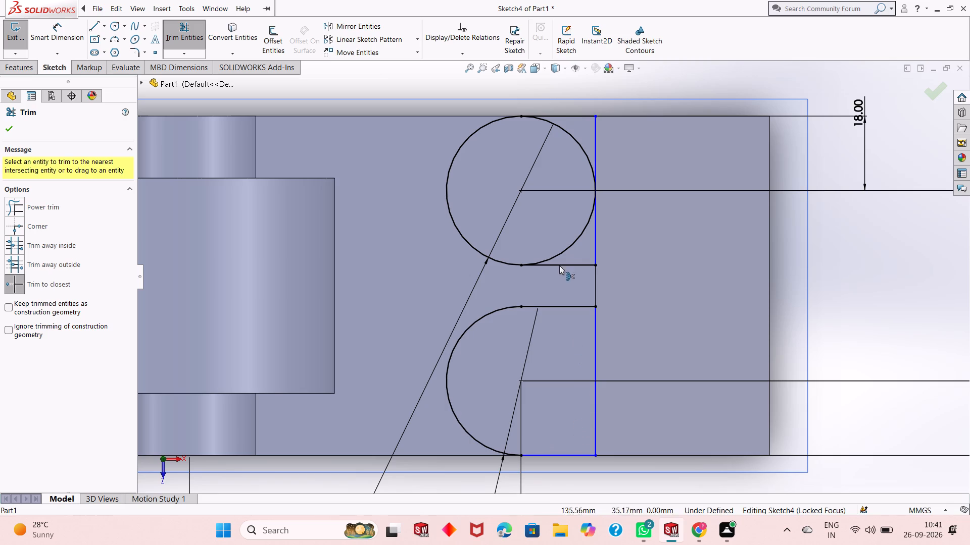
click(560, 252)
click(590, 159)
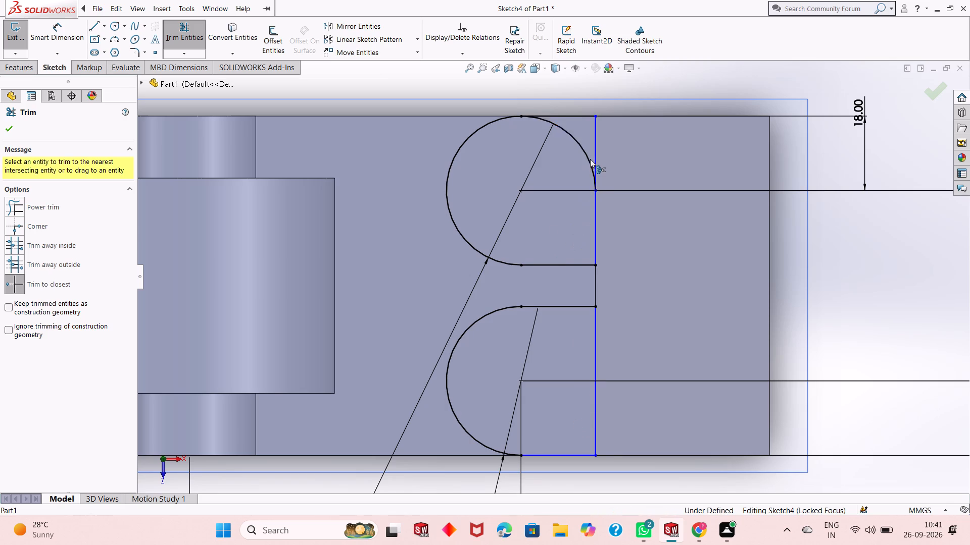
right_click(497, 195)
click(528, 230)
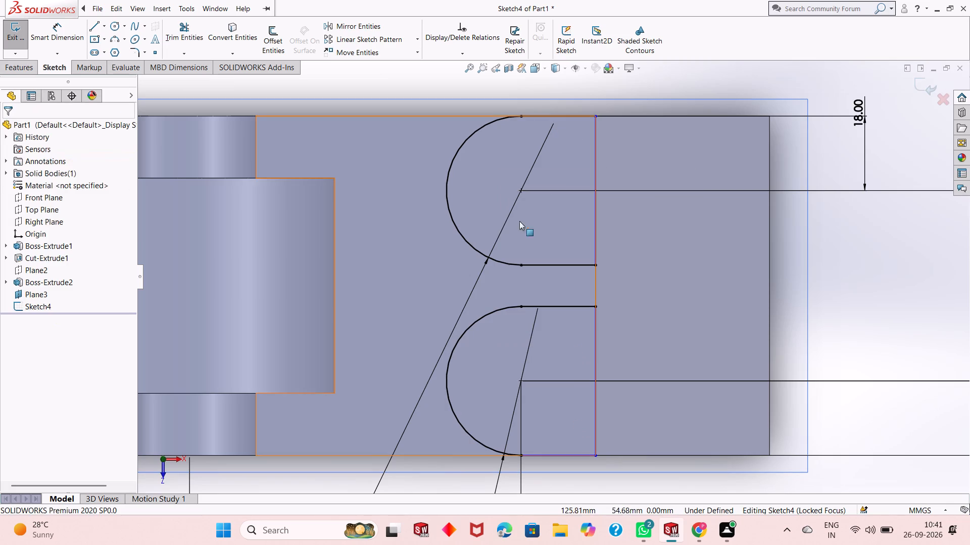
Add an 18 mm length dimension to the lower lug profile's horizontal line along the base's long edge.
click(47, 40)
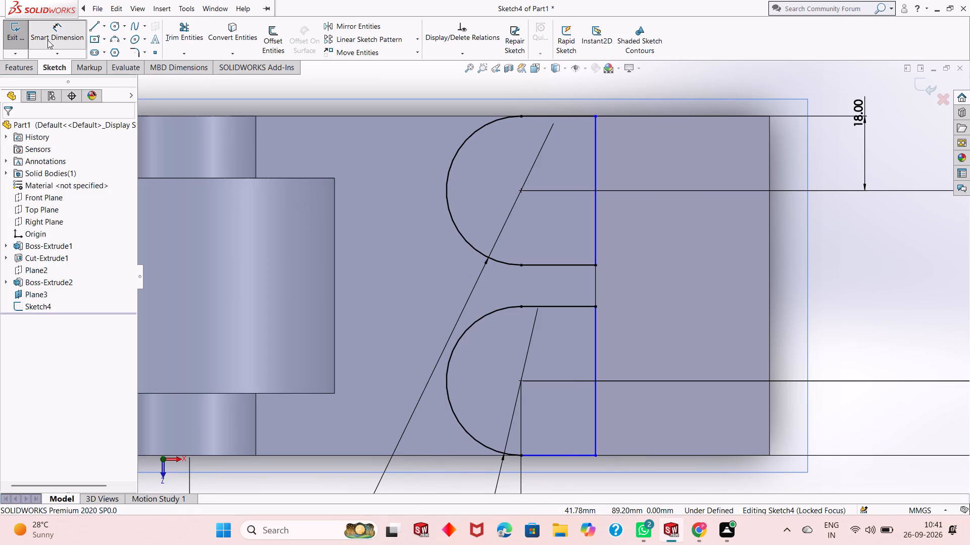
scroll(365, 207, up, 2)
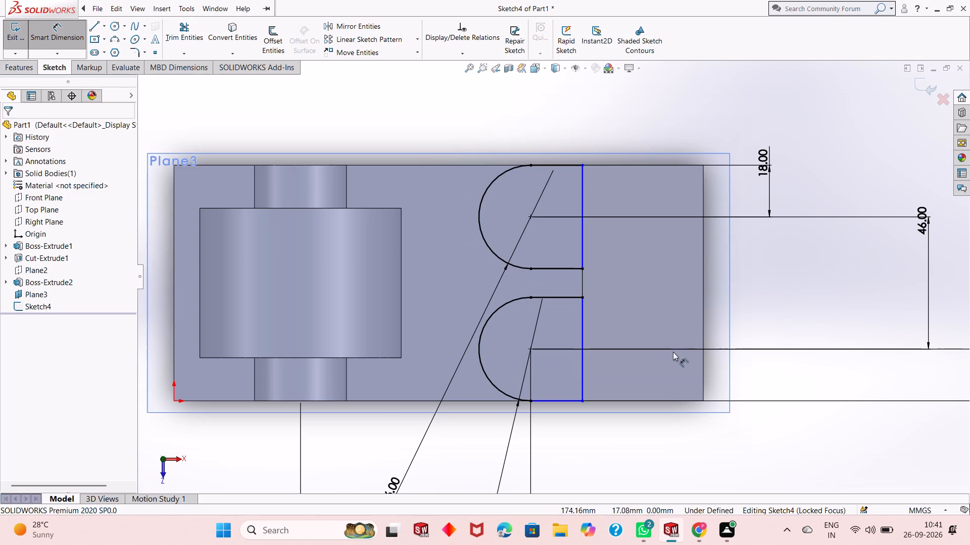
scroll(665, 351, down, 1)
click(519, 409)
click(525, 444)
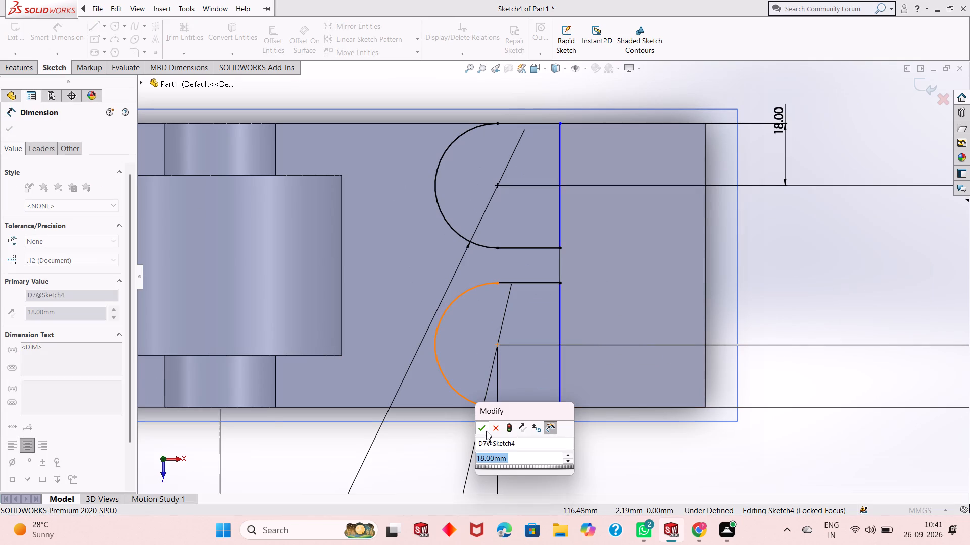
click(476, 430)
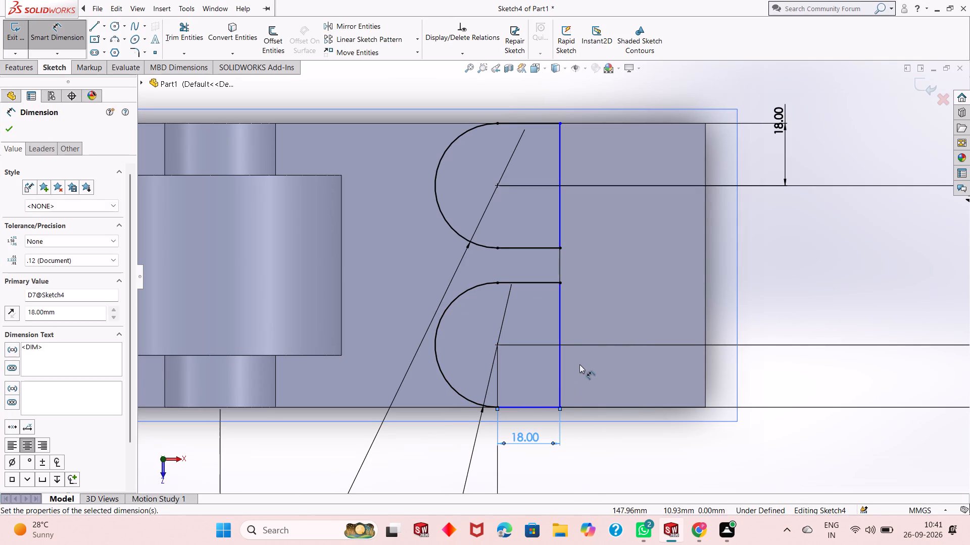
Add a 36 mm length dimension to the vertical line of each lug profile along the tall block's edge.
scroll(522, 404, down, 4)
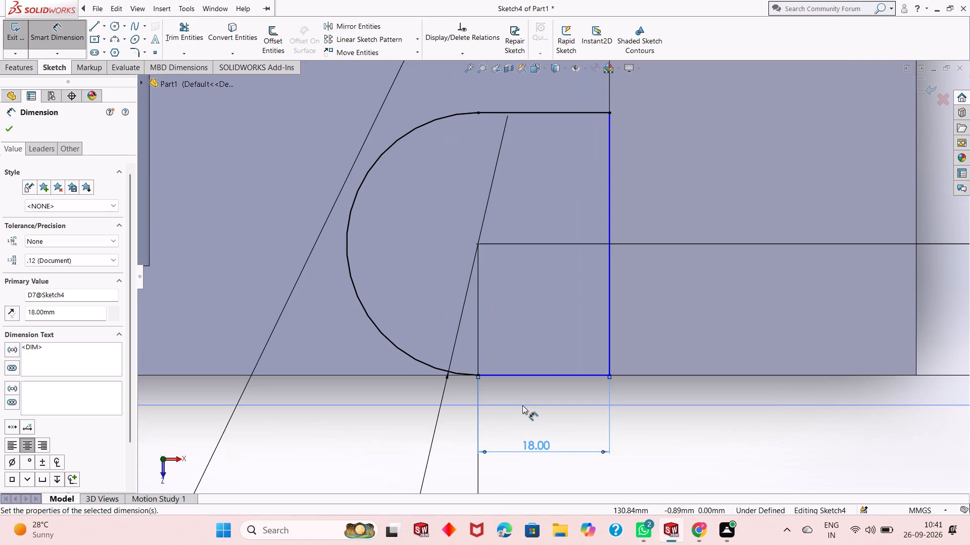
scroll(561, 380, up, 2)
click(592, 326)
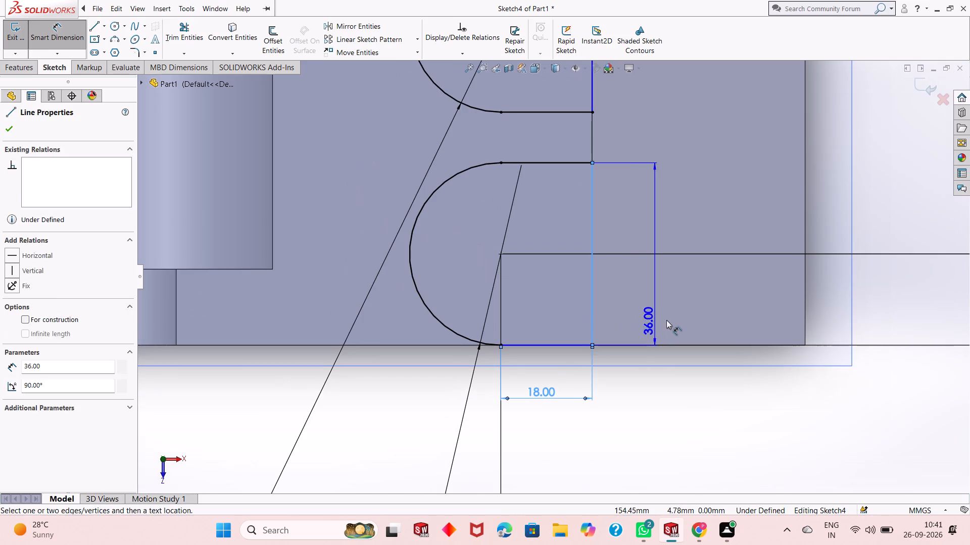
click(667, 320)
click(620, 301)
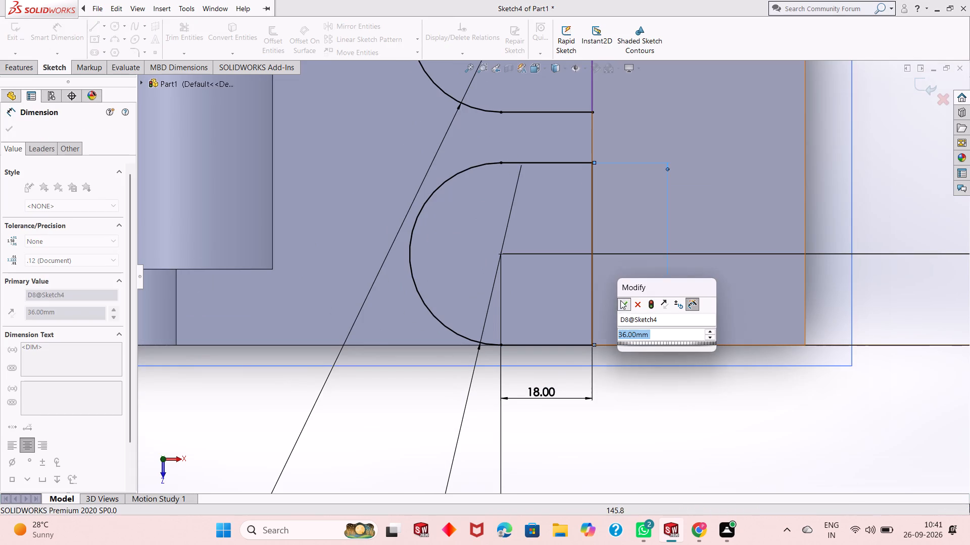
scroll(620, 298, up, 6)
scroll(621, 79, down, 2)
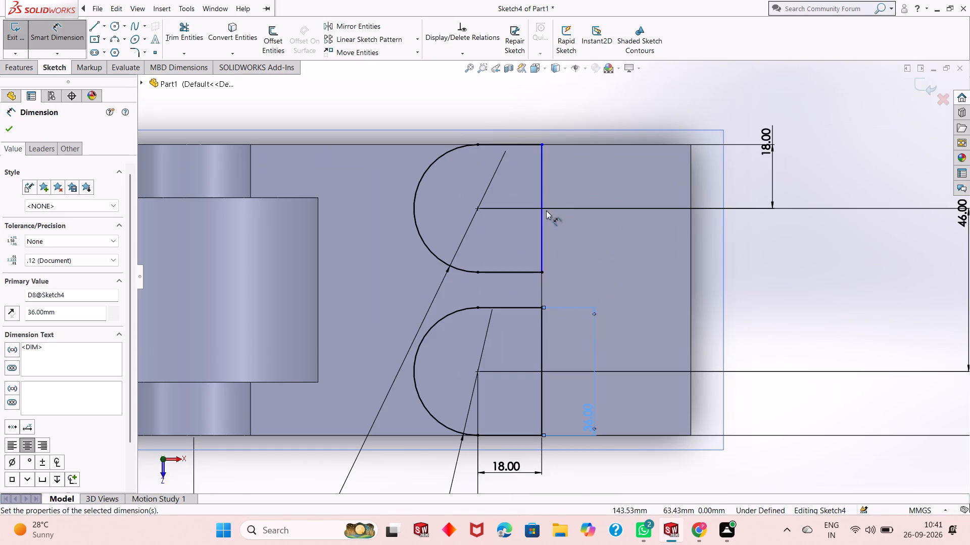
click(542, 223)
click(586, 234)
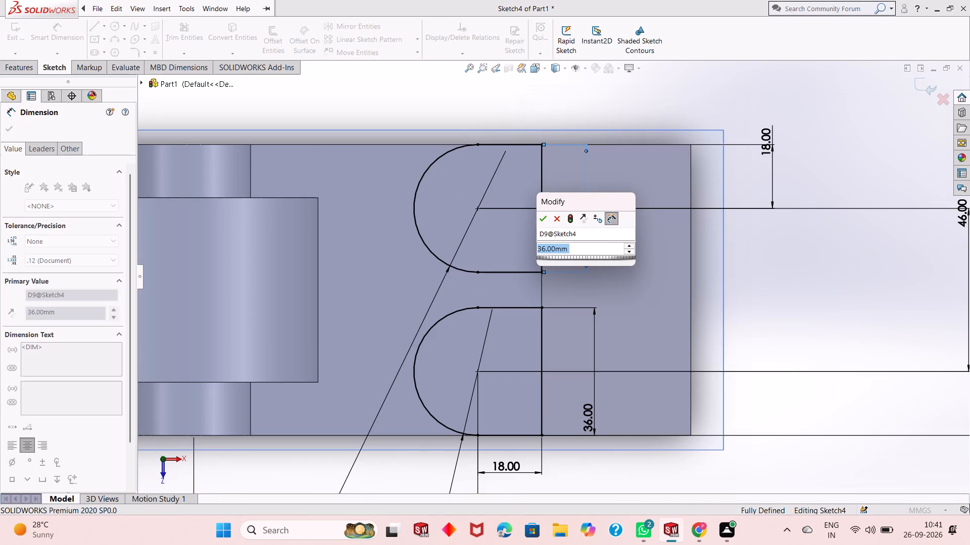
click(538, 219)
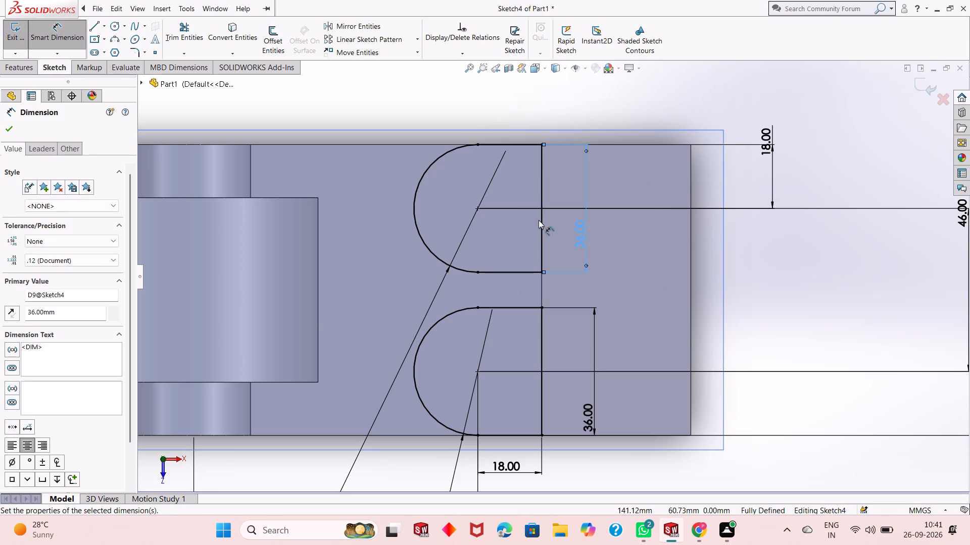
right_click(730, 263)
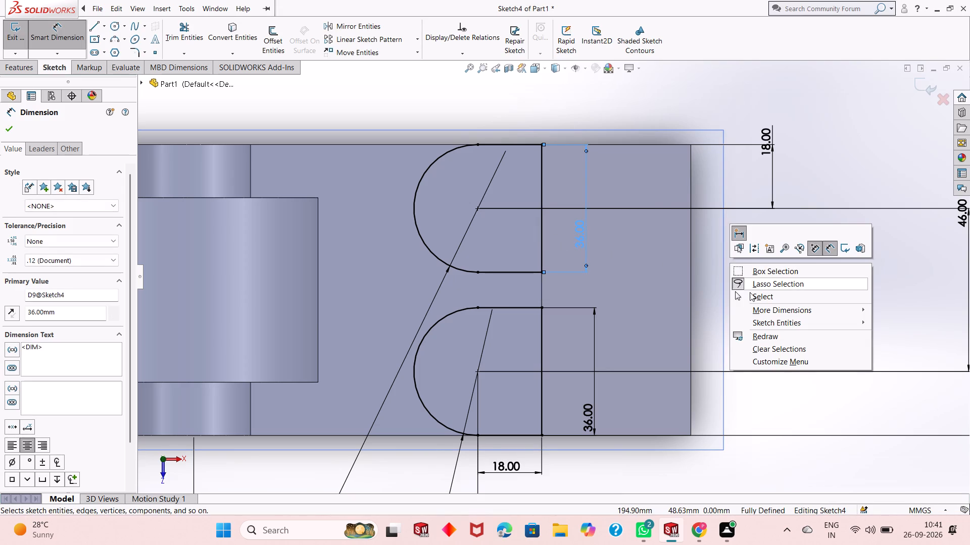
click(750, 292)
Extrude both lug profiles as a blind boss 52 mm deep, reversed downward into the base and merged with the body.
scroll(566, 289, up, 2)
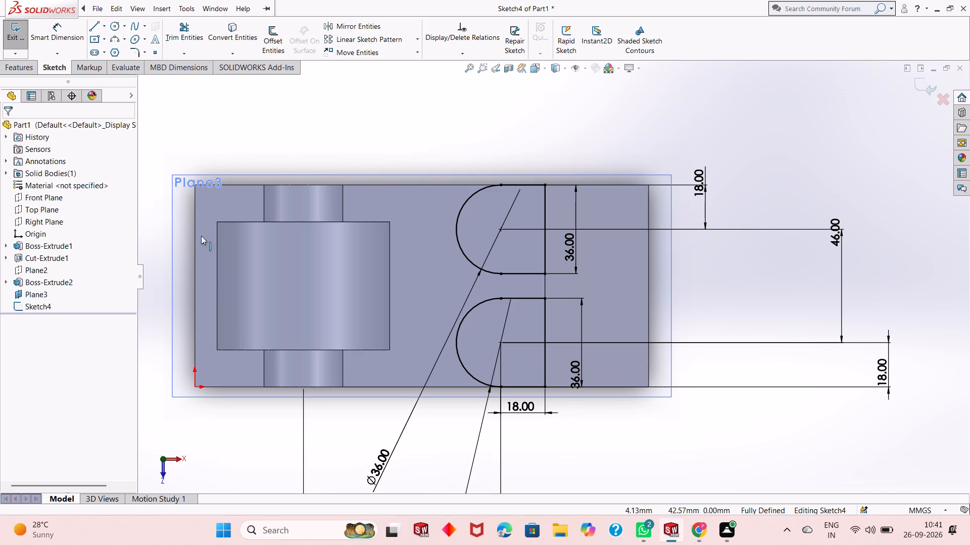
click(30, 66)
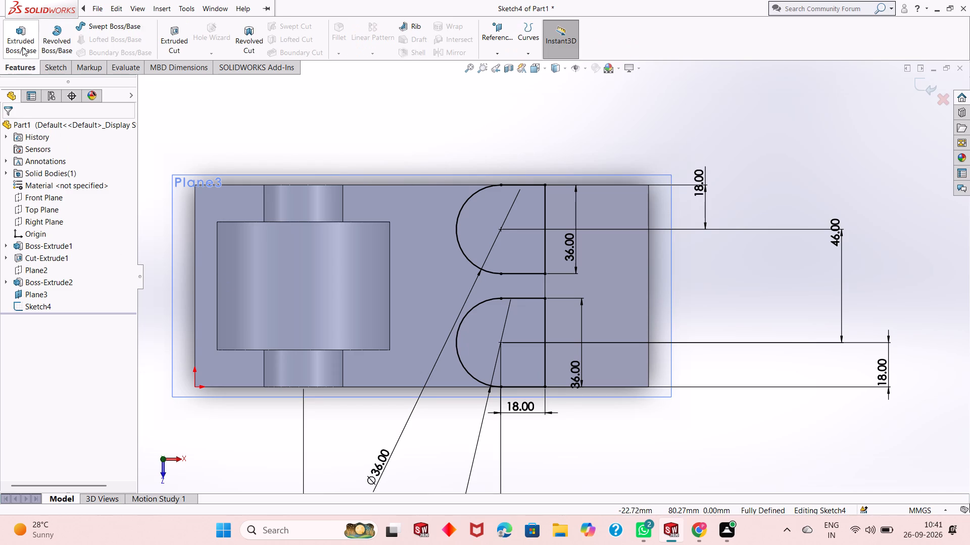
click(22, 47)
middle_drag(540, 377, 540, 378)
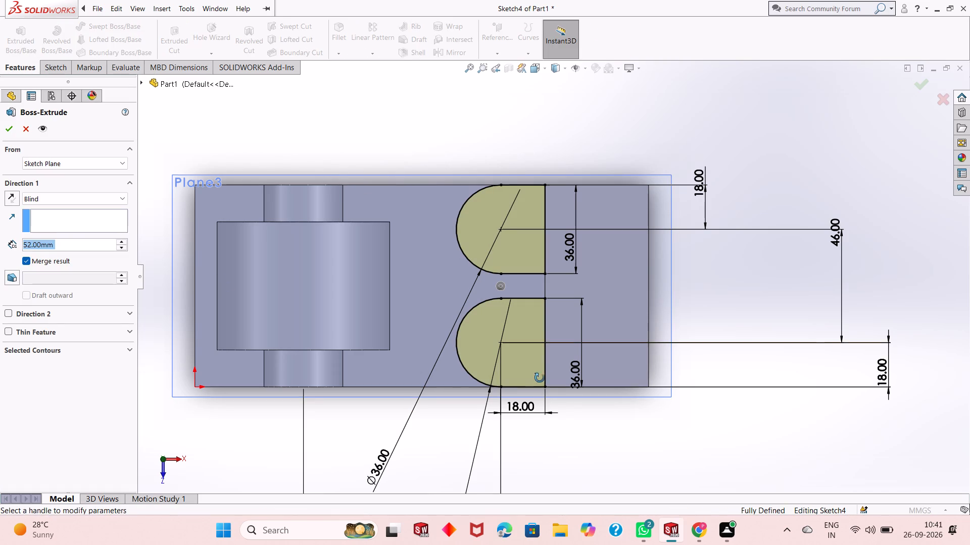
middle_drag(540, 378, 540, 271)
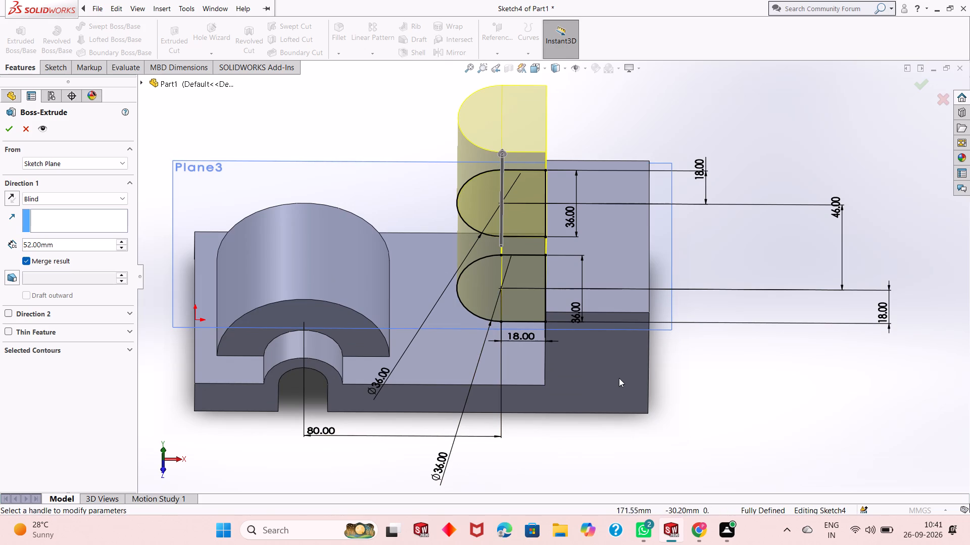
middle_drag(619, 379, 637, 376)
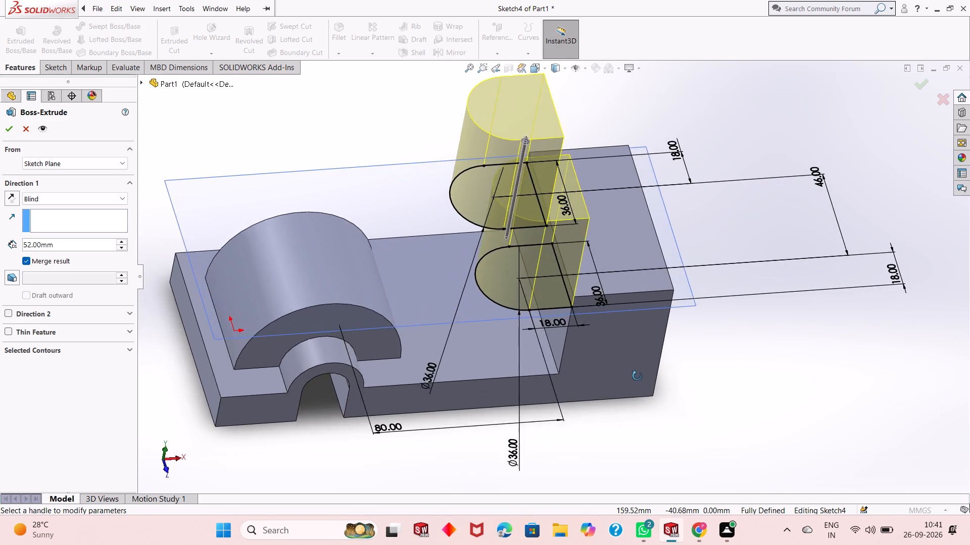
middle_drag(637, 376, 615, 404)
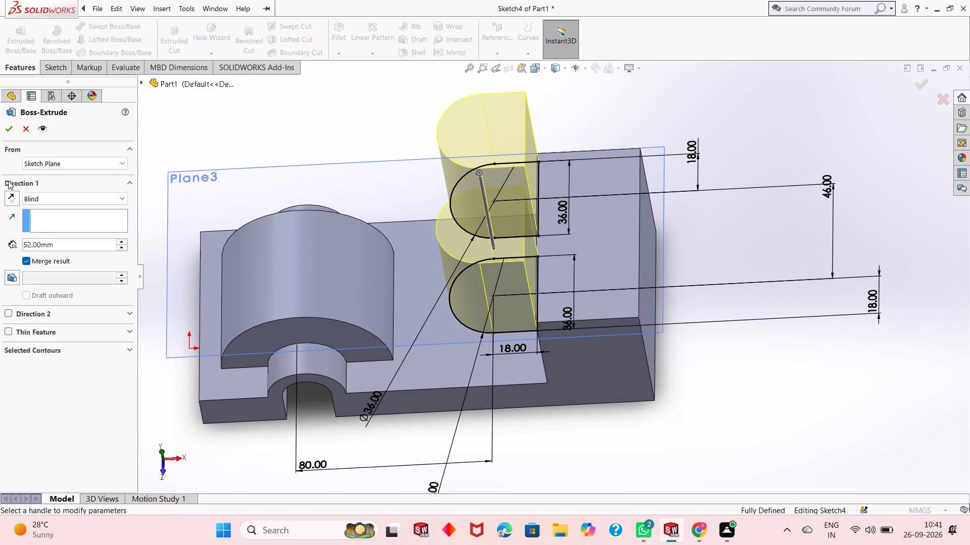
click(10, 194)
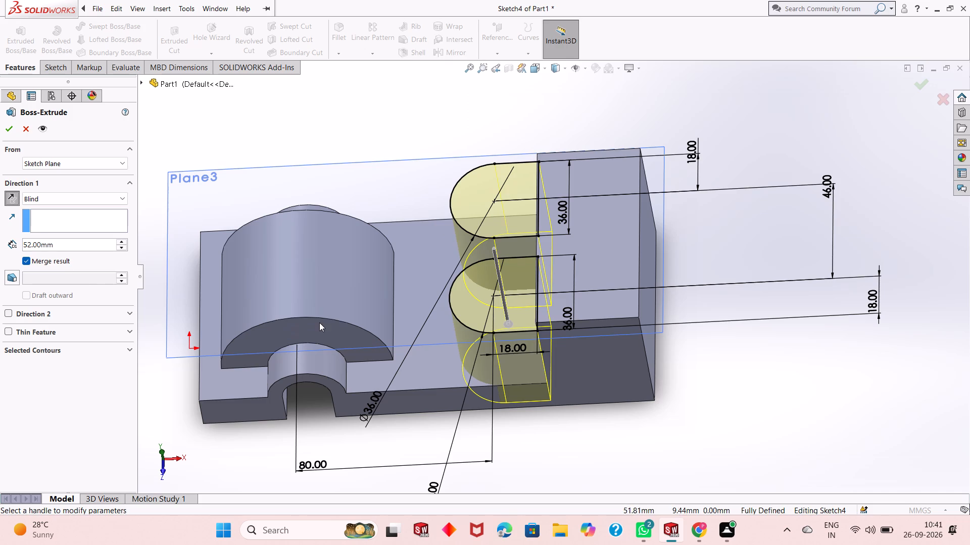
middle_drag(479, 368, 479, 273)
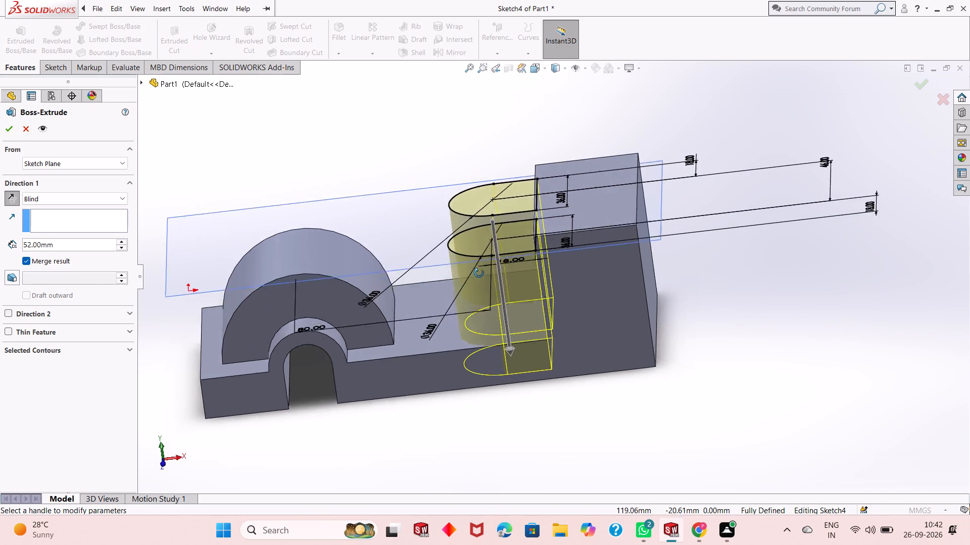
middle_drag(479, 273, 482, 247)
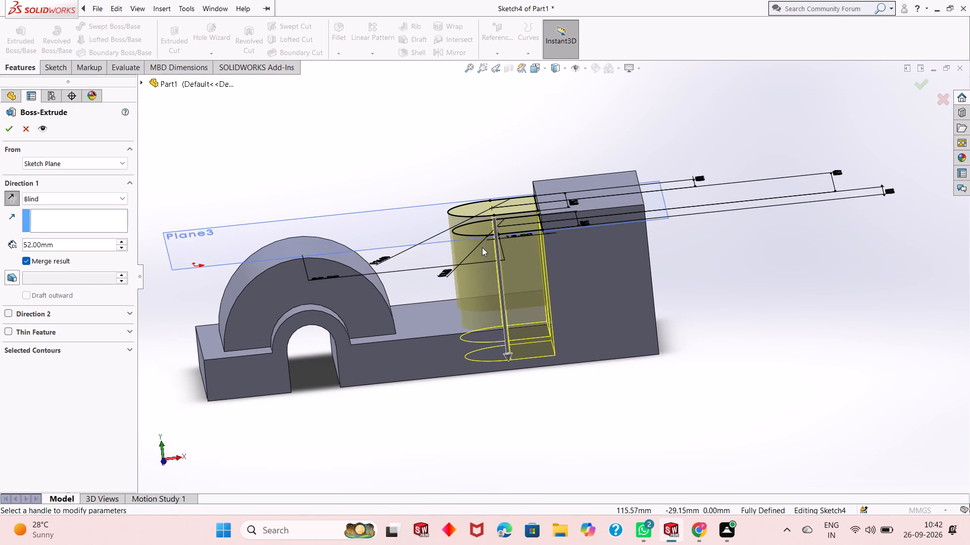
click(7, 135)
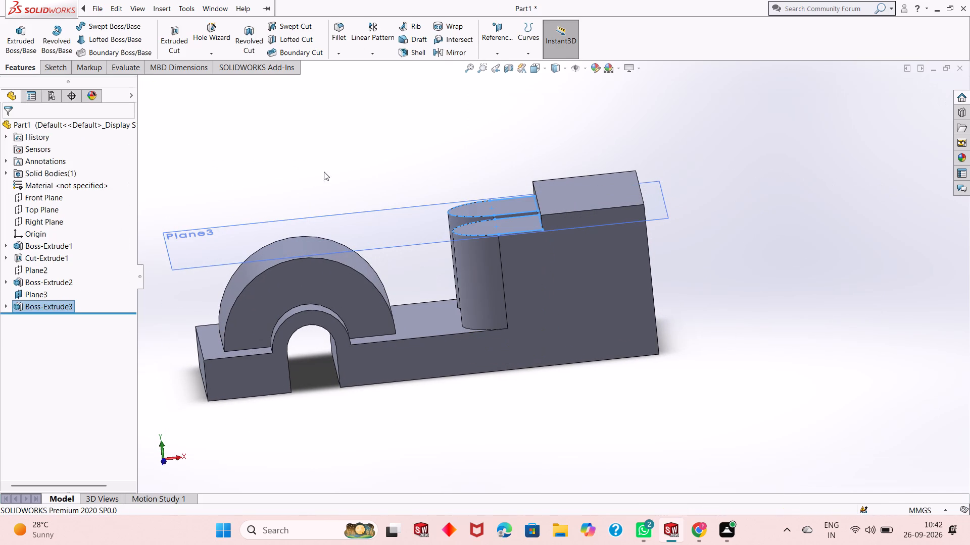
click(359, 172)
middle_drag(516, 361, 521, 289)
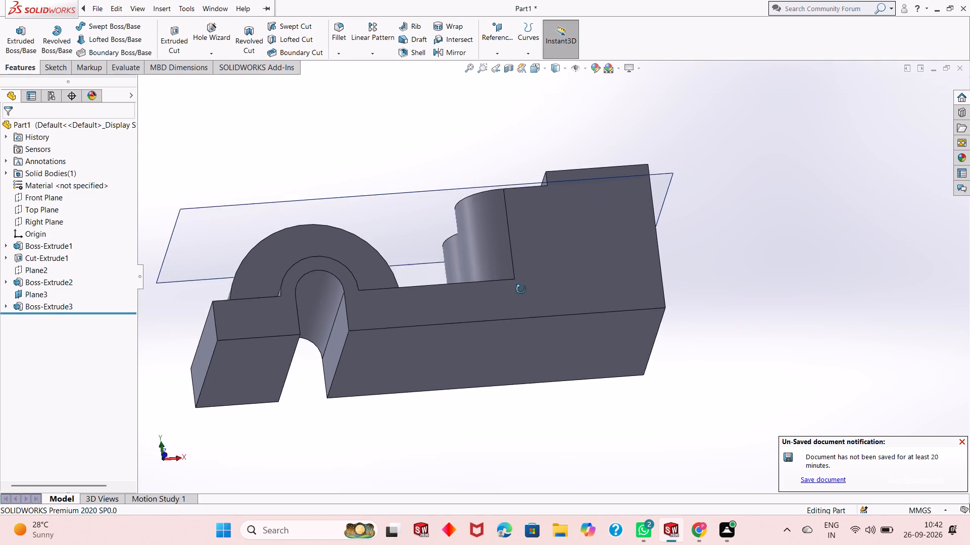
Hide Plane3, the reference plane passing over the lugs.
middle_drag(521, 289, 513, 395)
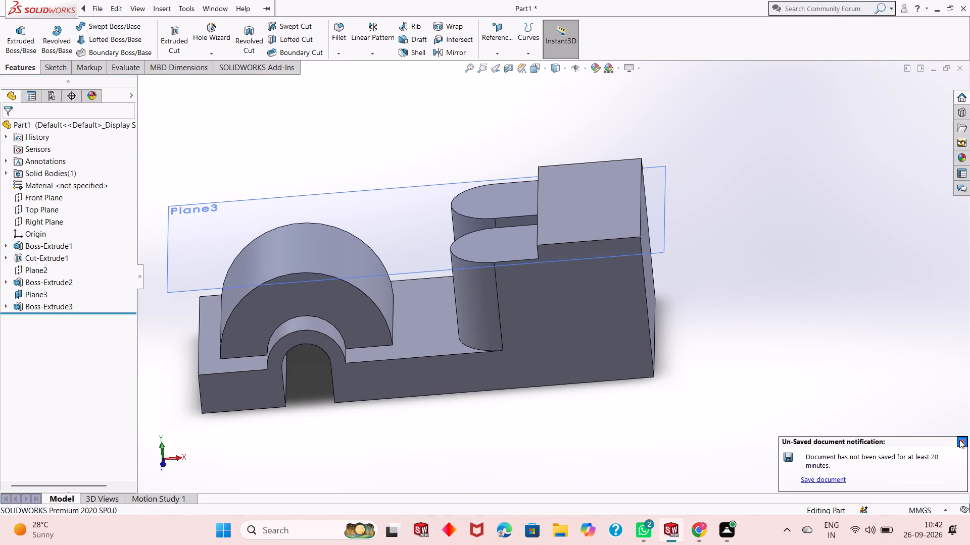
click(963, 441)
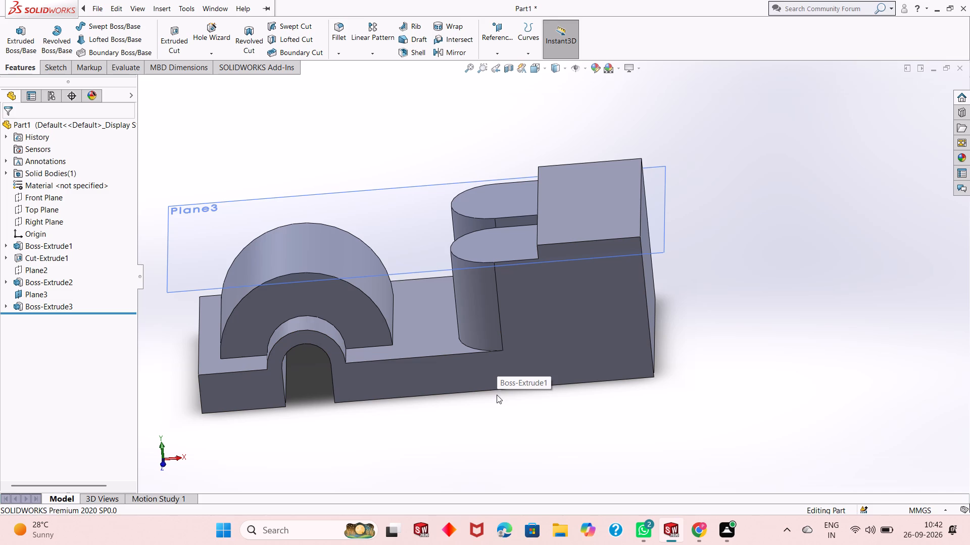
scroll(497, 395, down, 2)
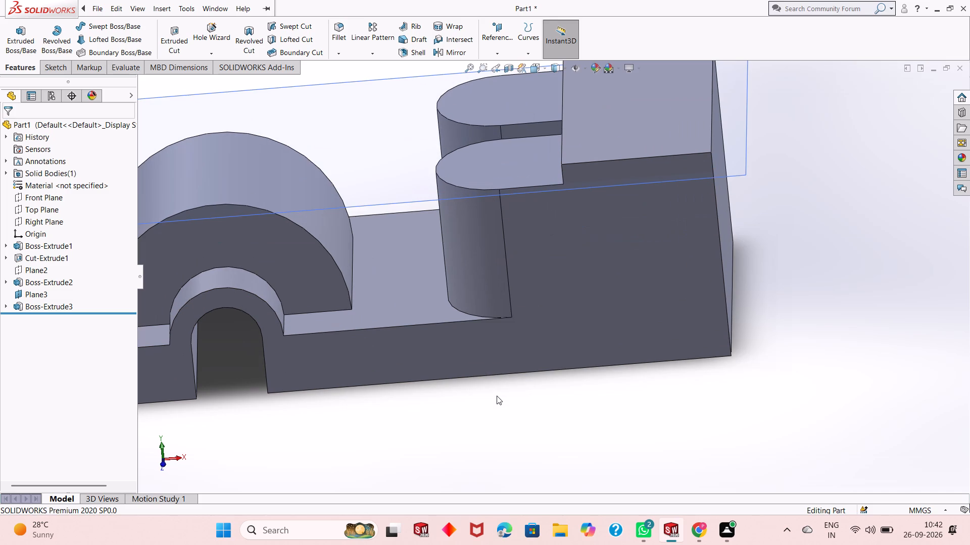
scroll(497, 396, down, 1)
scroll(528, 359, up, 3)
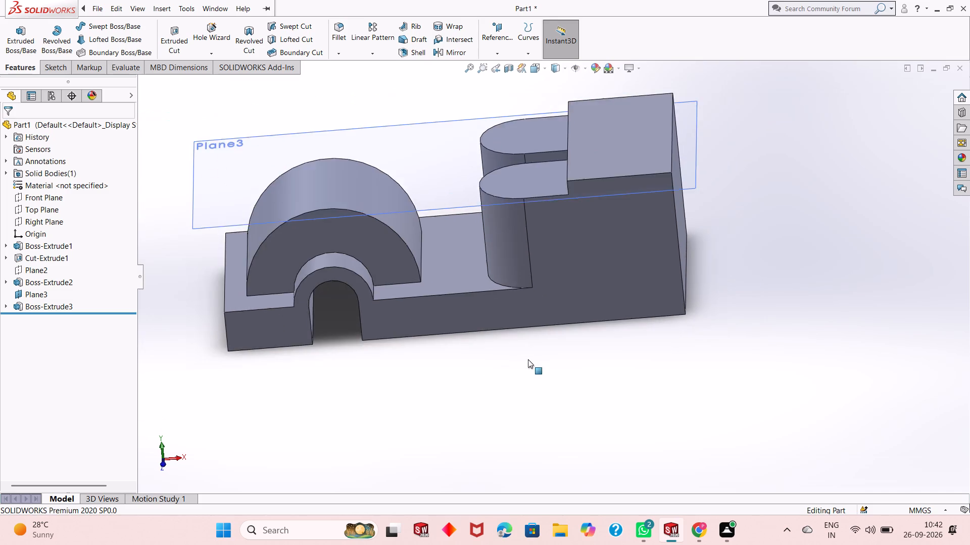
scroll(528, 359, up, 2)
scroll(575, 169, down, 3)
middle_drag(574, 317, 594, 290)
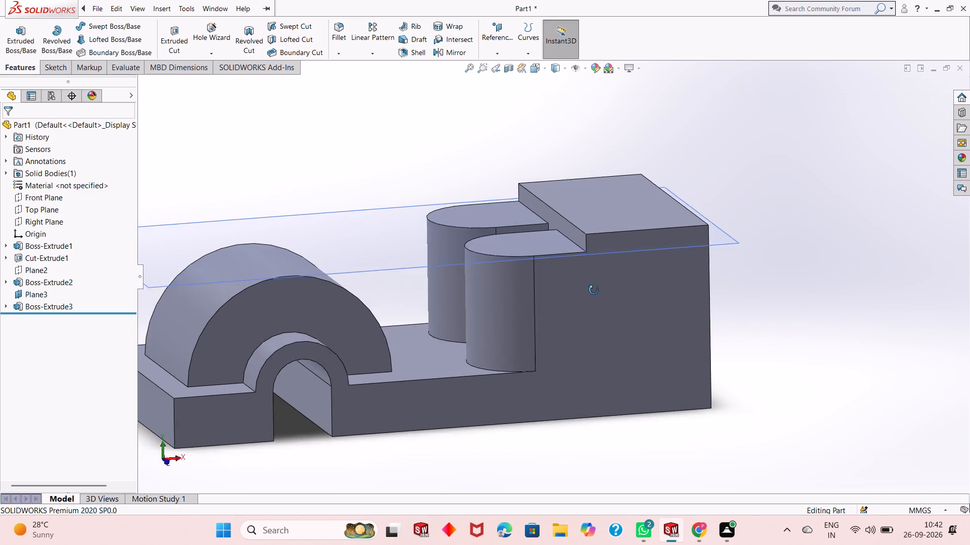
middle_drag(594, 290, 594, 299)
right_click(336, 215)
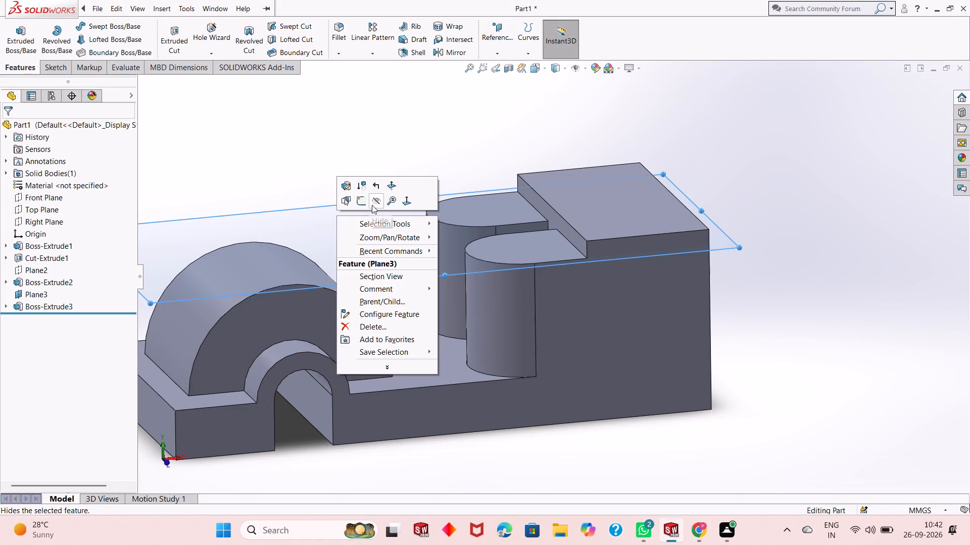
click(372, 204)
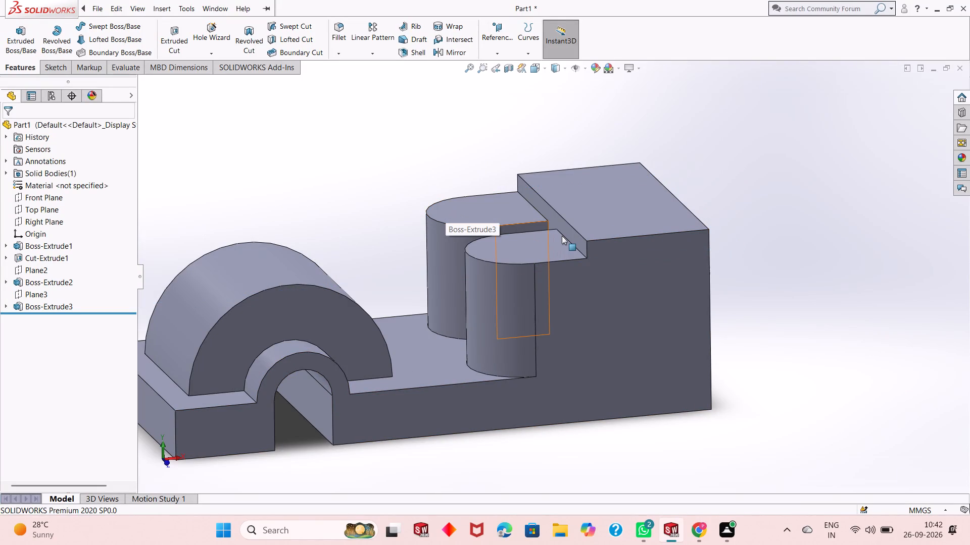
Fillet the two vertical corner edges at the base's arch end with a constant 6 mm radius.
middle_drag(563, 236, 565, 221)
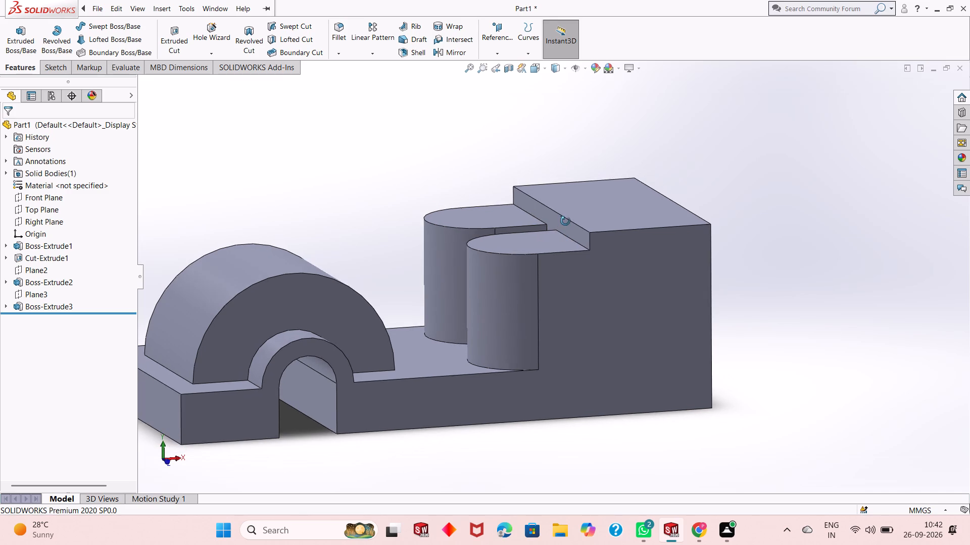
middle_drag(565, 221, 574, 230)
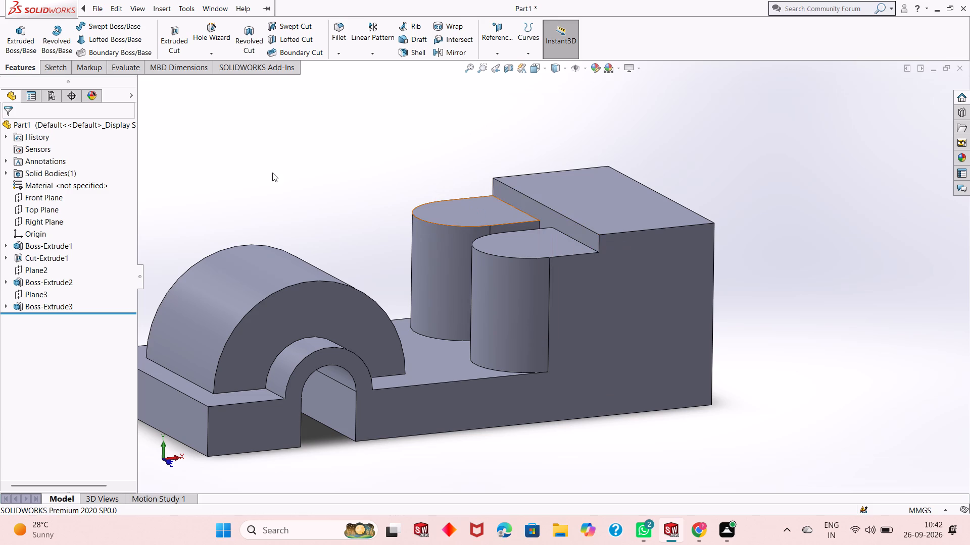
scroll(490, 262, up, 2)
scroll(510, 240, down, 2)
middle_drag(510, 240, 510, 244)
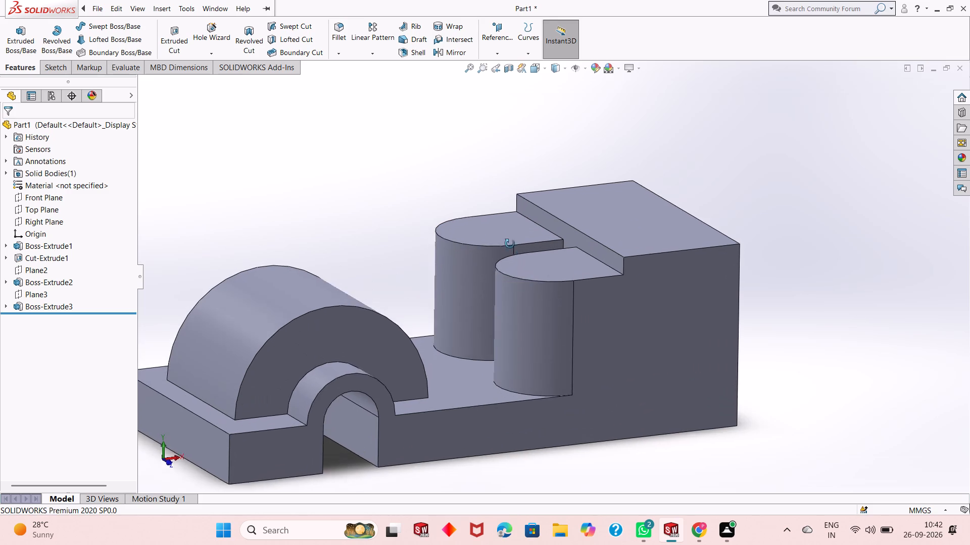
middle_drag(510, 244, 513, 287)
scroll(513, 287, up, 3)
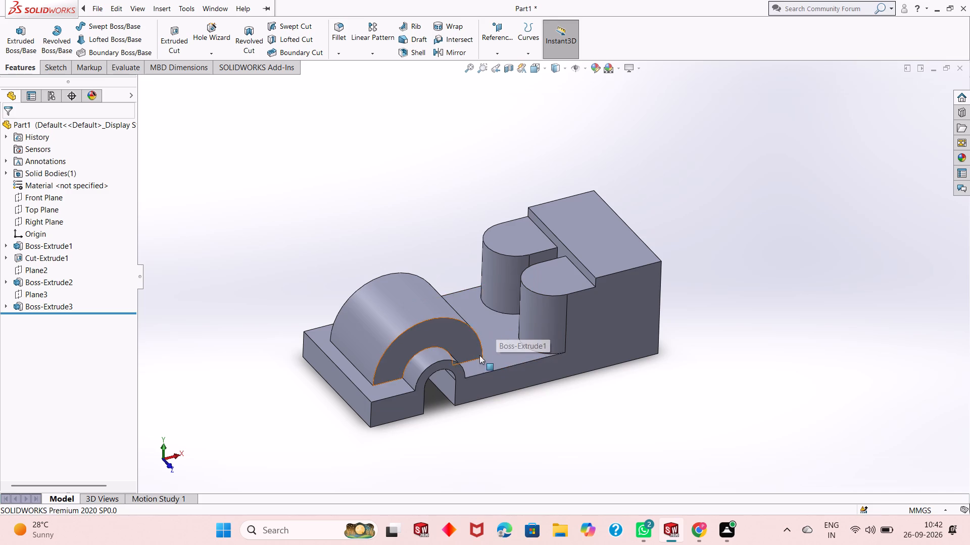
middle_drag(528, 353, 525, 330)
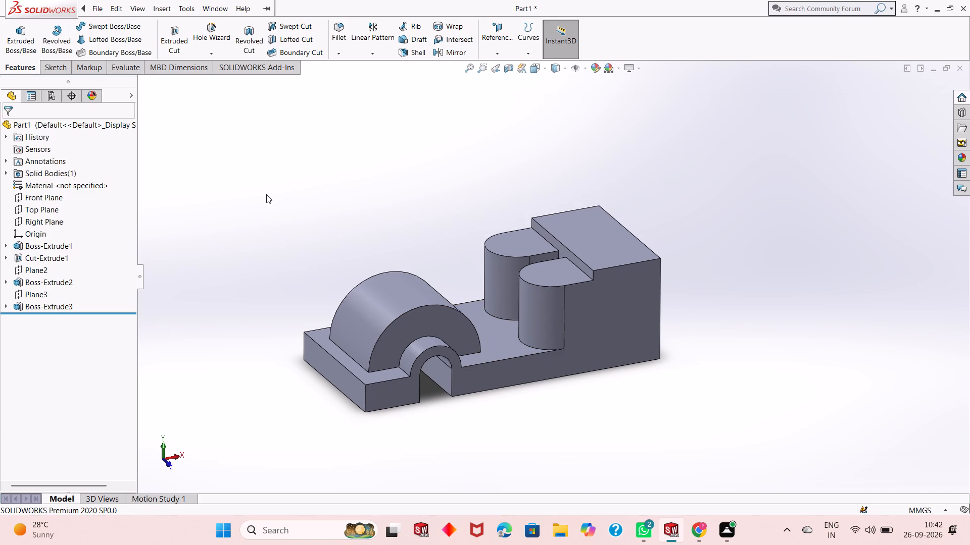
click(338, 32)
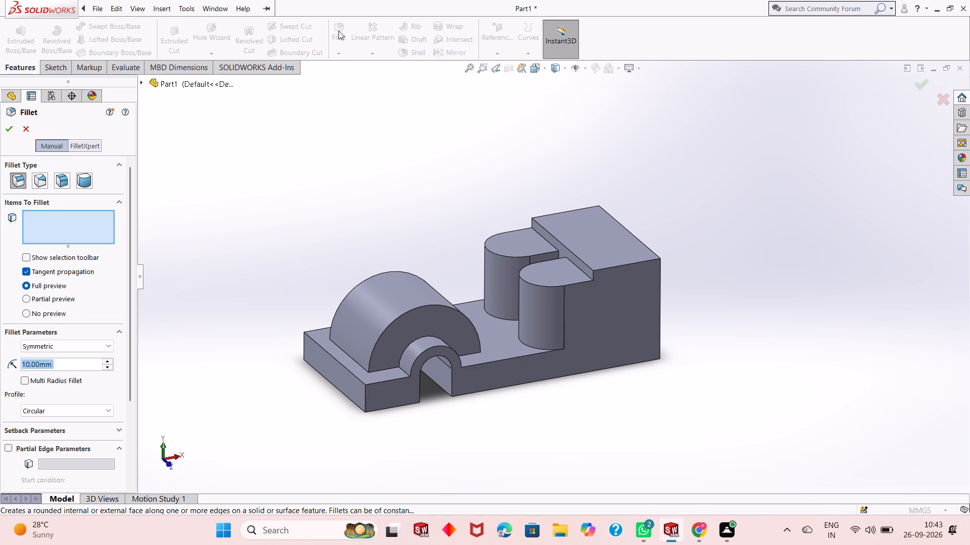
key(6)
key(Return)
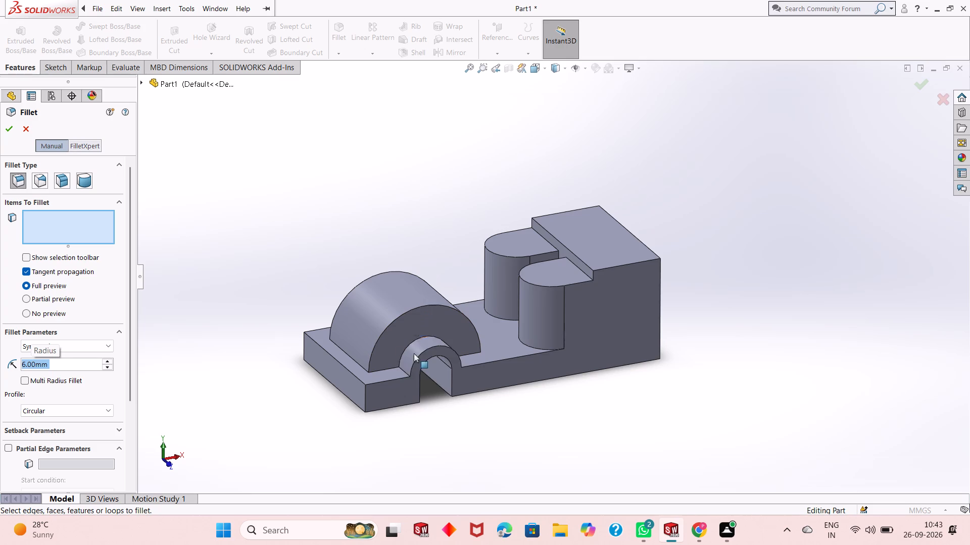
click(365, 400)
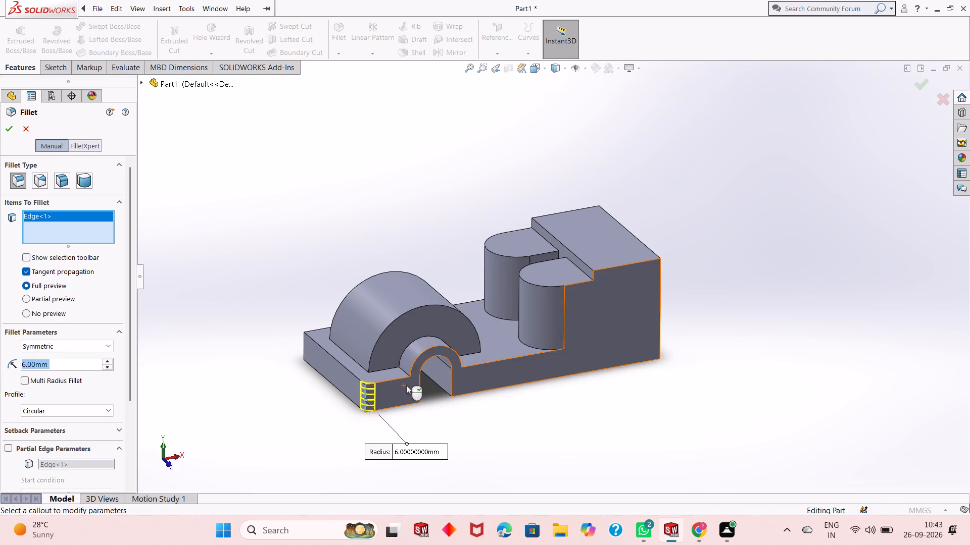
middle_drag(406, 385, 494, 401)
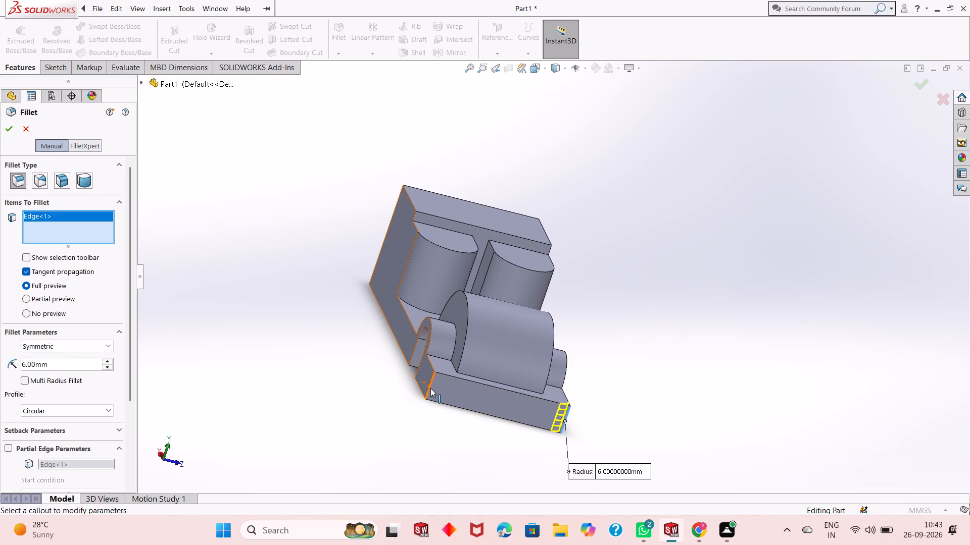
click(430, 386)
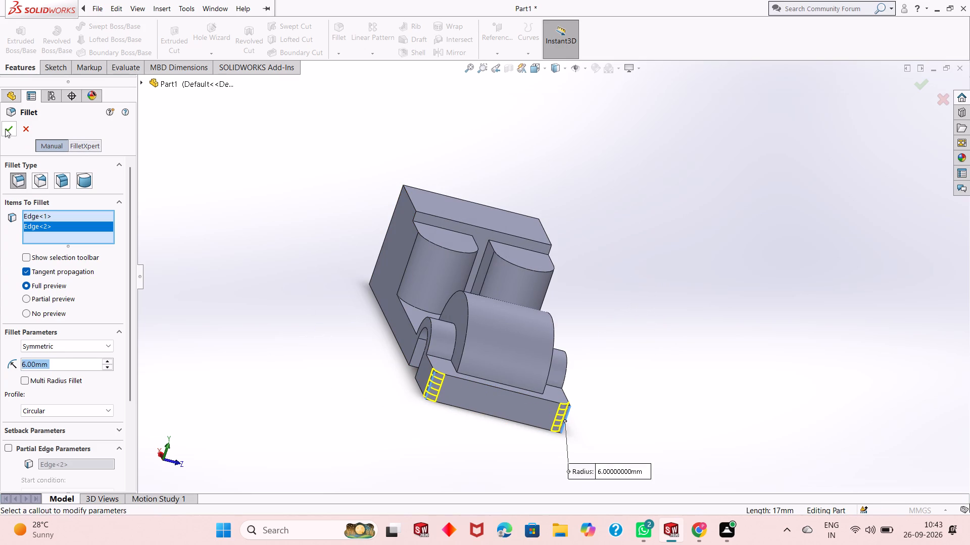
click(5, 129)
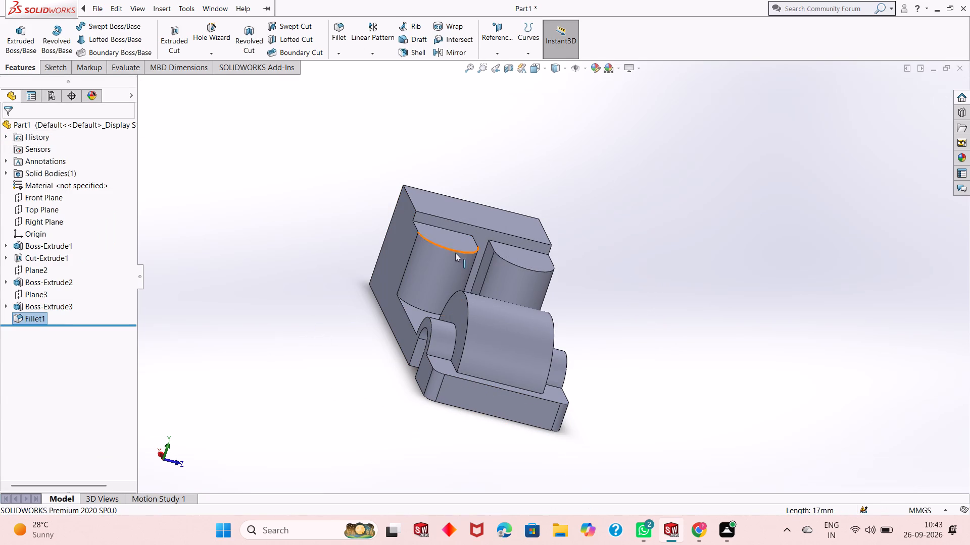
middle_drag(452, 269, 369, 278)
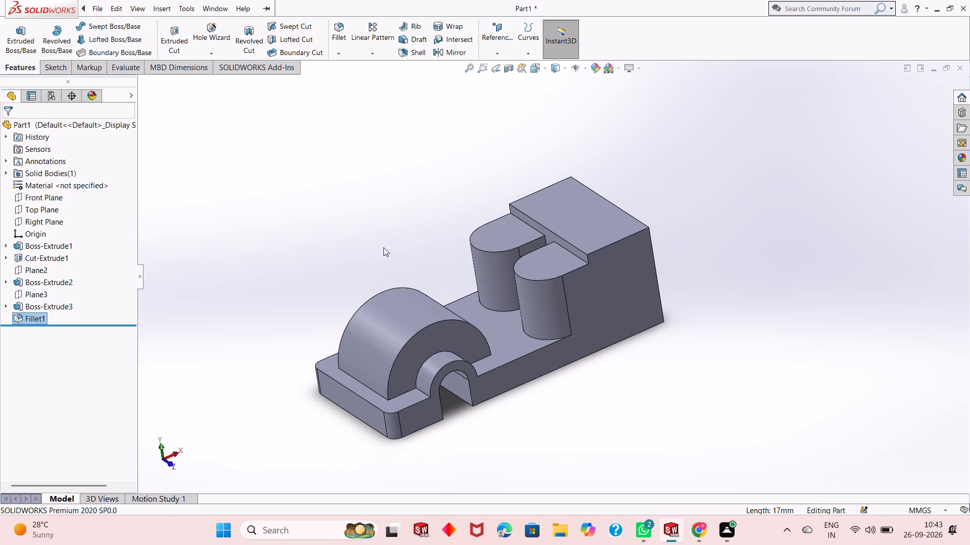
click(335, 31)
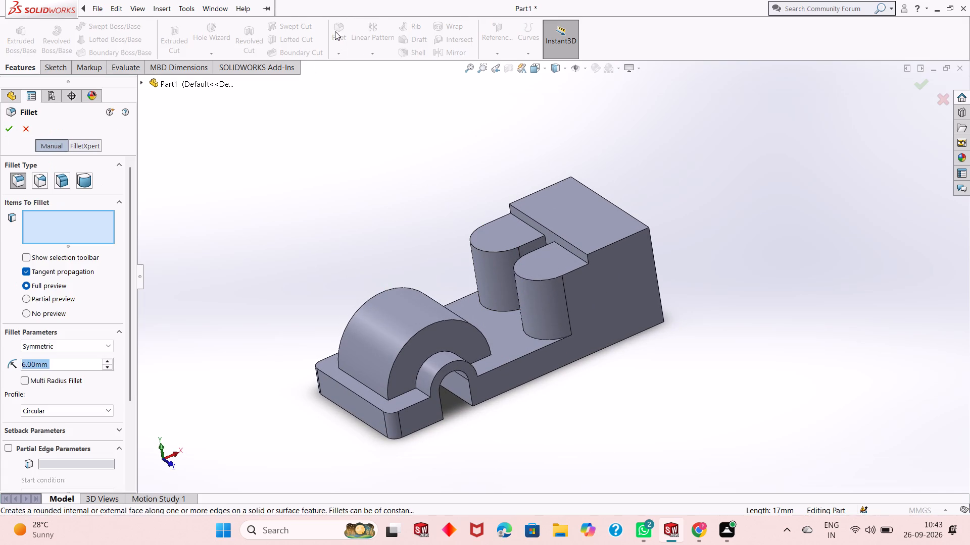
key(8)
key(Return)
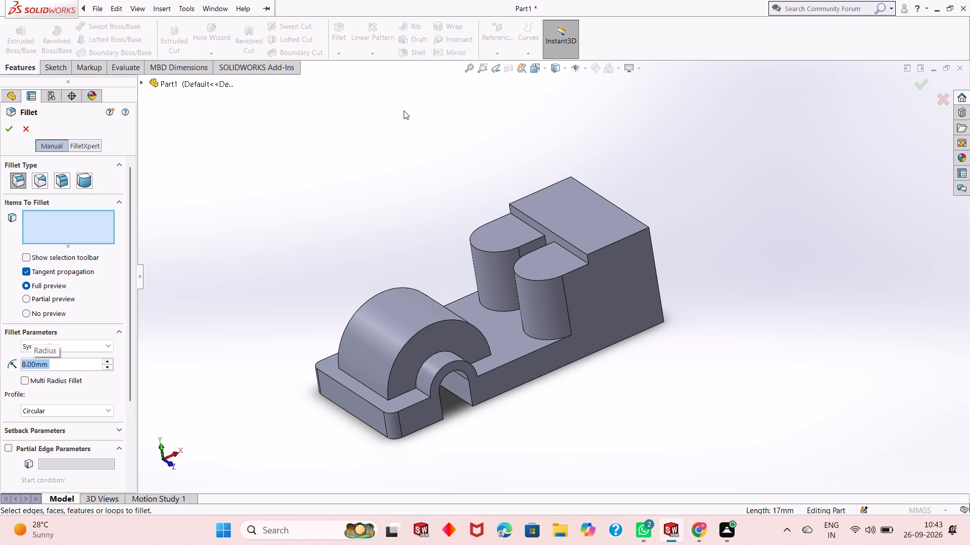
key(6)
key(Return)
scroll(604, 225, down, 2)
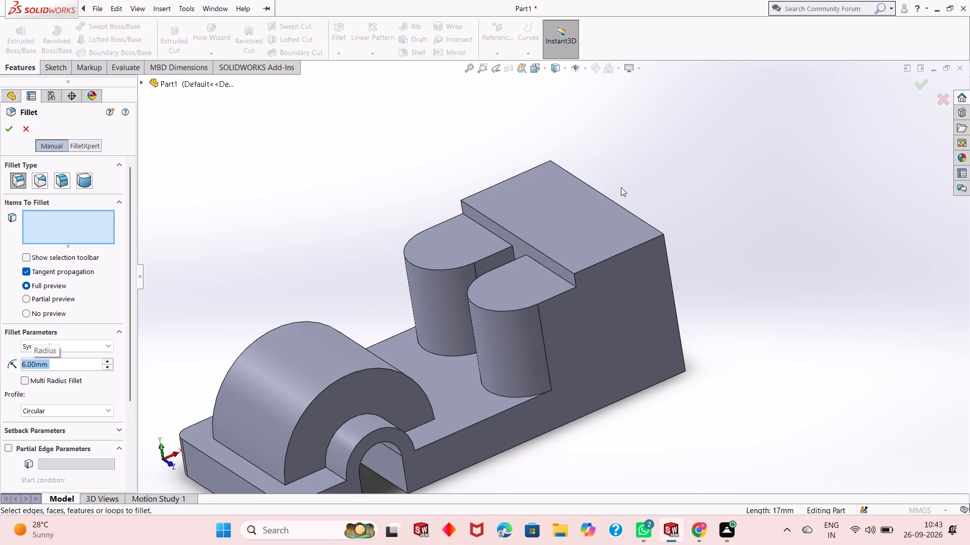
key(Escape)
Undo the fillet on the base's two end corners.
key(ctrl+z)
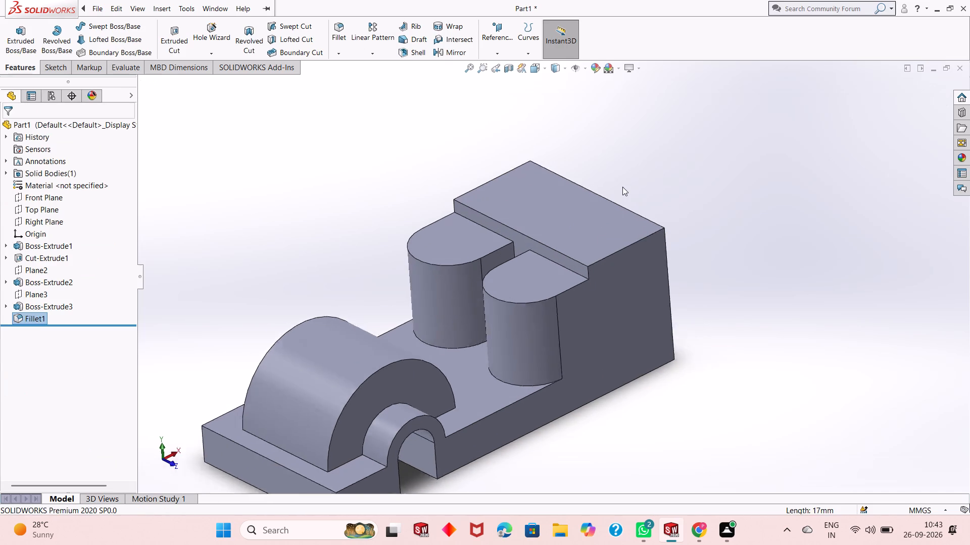
Apply one 6 mm constant-radius fillet to the base's two vertical end corners and the tall block's two short vertical edges above the lugs.
click(347, 30)
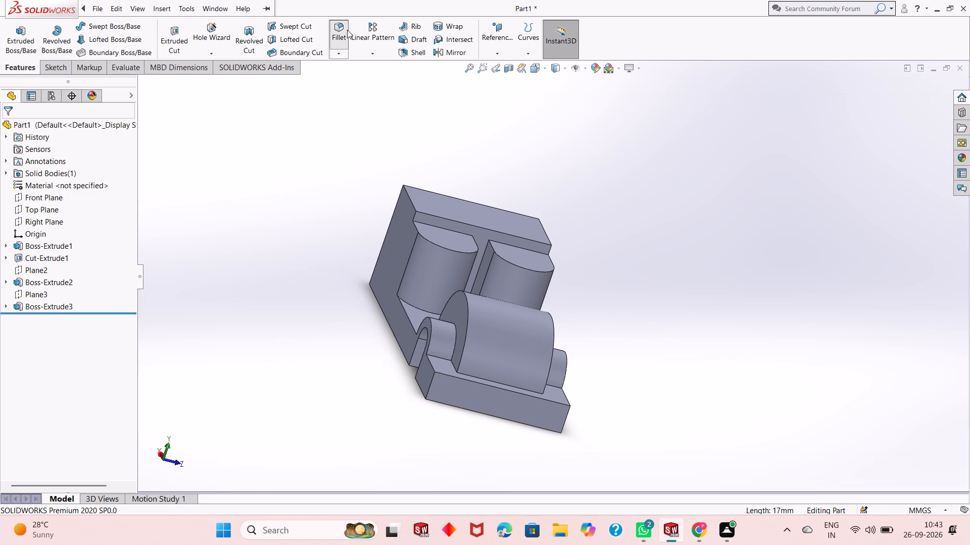
click(430, 383)
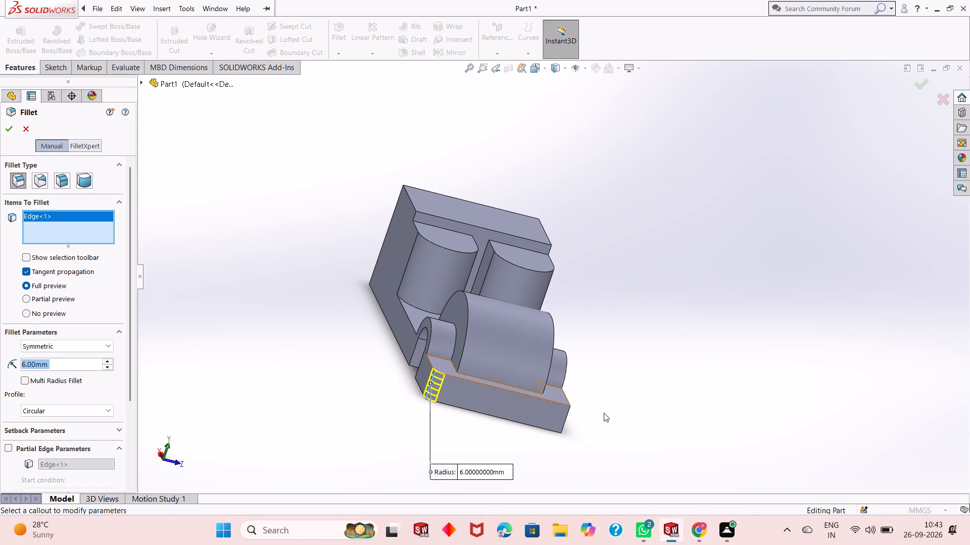
click(565, 424)
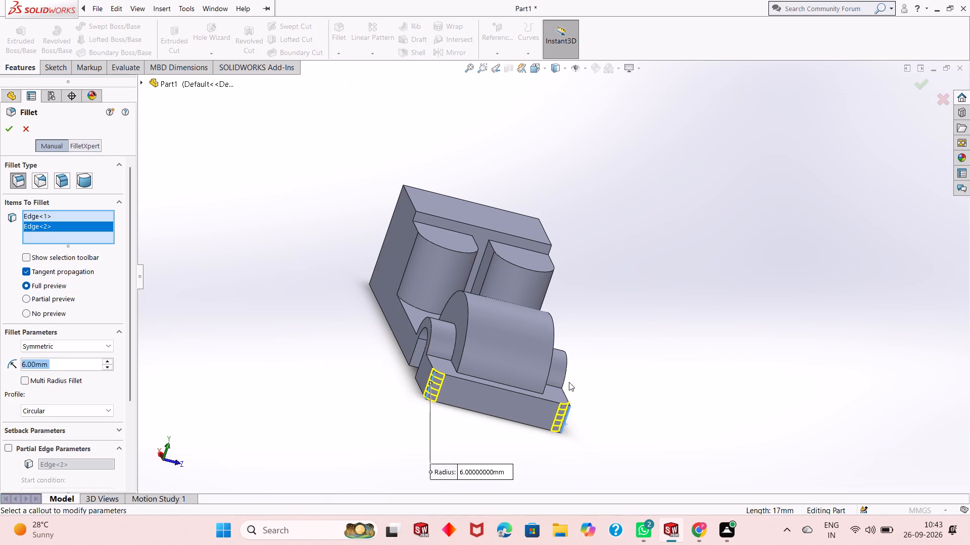
scroll(433, 224, down, 8)
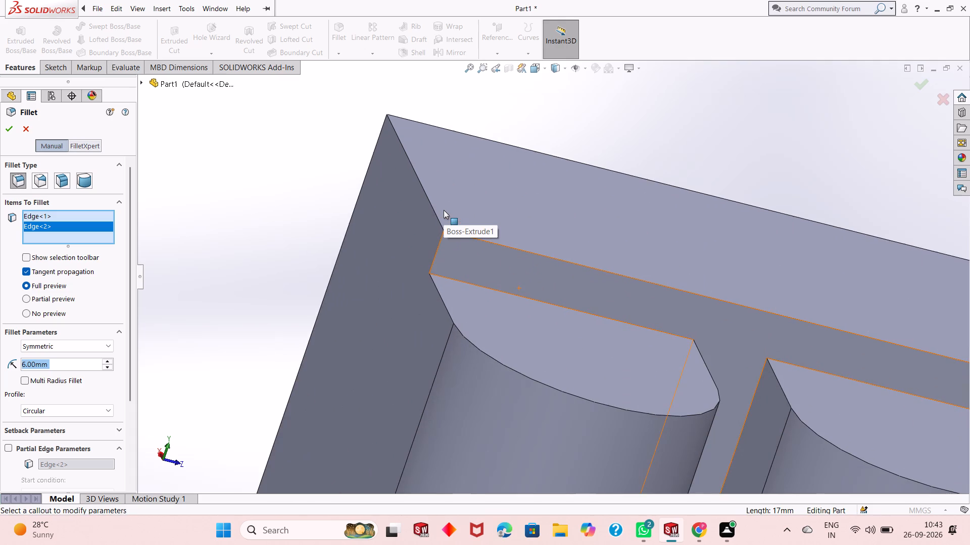
click(437, 246)
scroll(379, 277, up, 1)
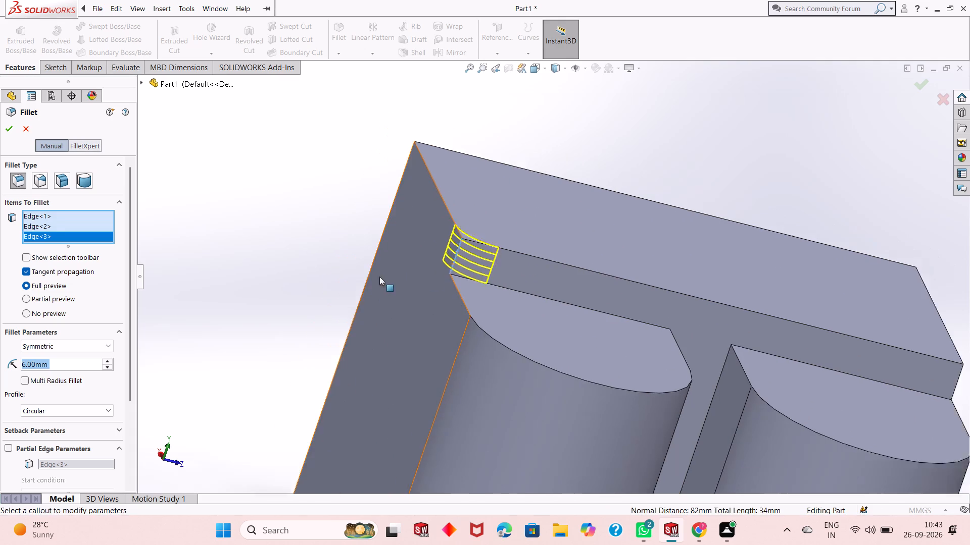
scroll(379, 277, up, 3)
scroll(816, 355, down, 3)
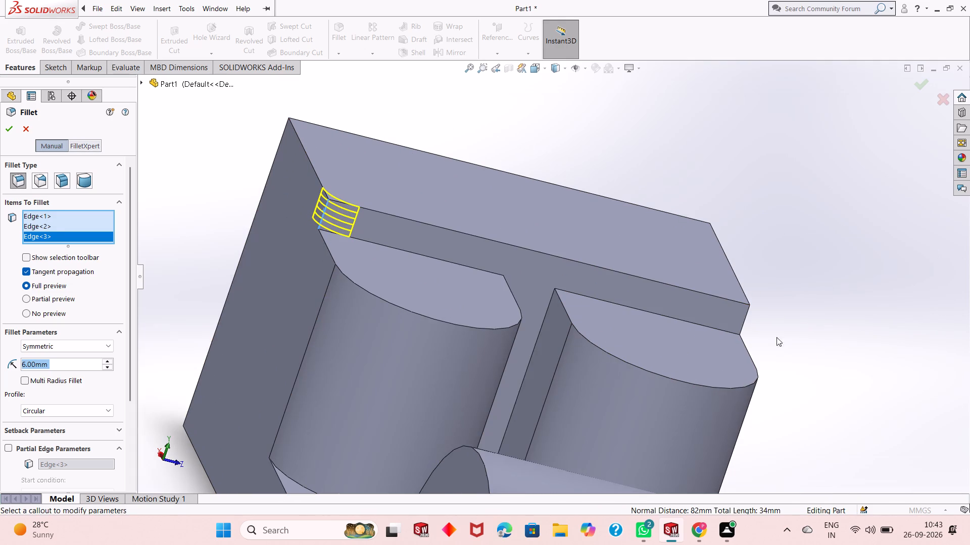
click(714, 315)
scroll(524, 359, up, 1)
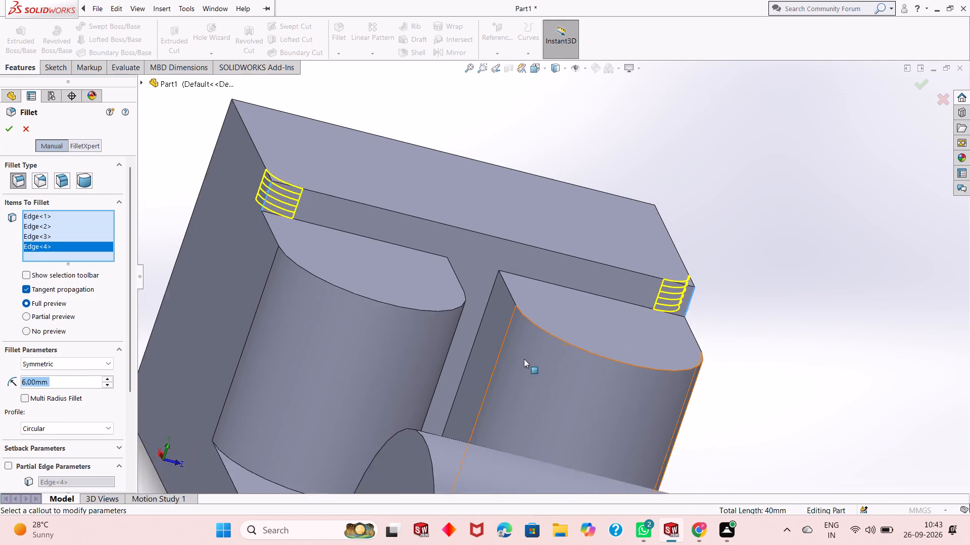
scroll(524, 359, up, 2)
click(7, 131)
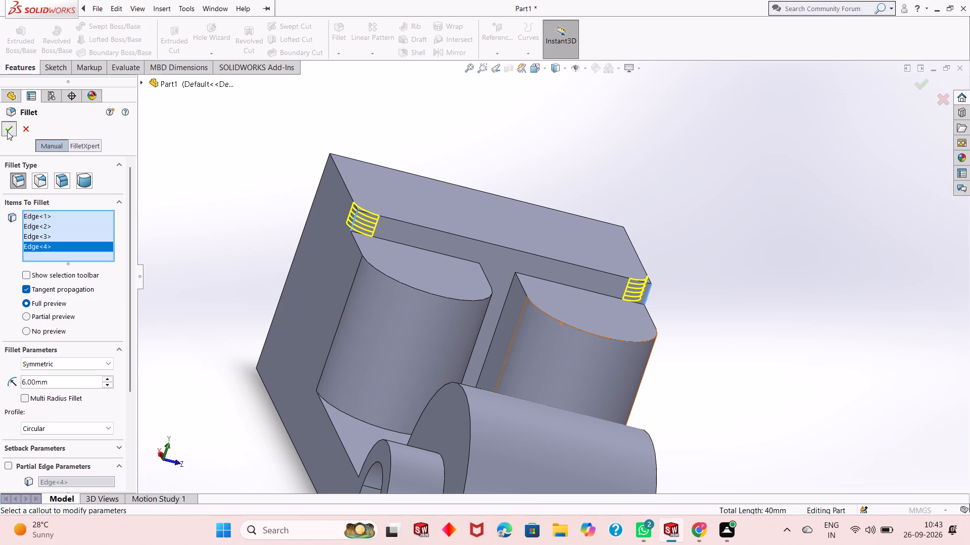
scroll(514, 288, up, 3)
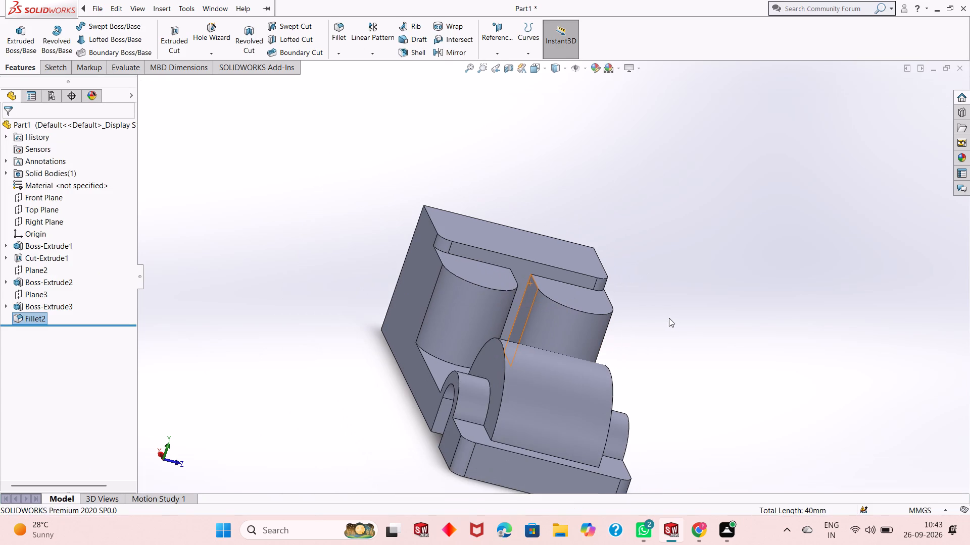
middle_drag(611, 317, 593, 319)
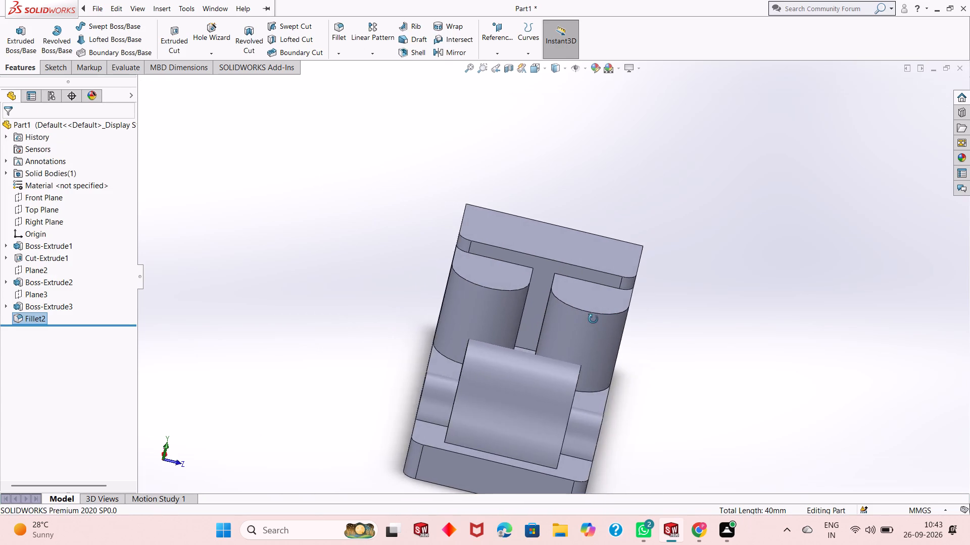
middle_drag(593, 319, 514, 294)
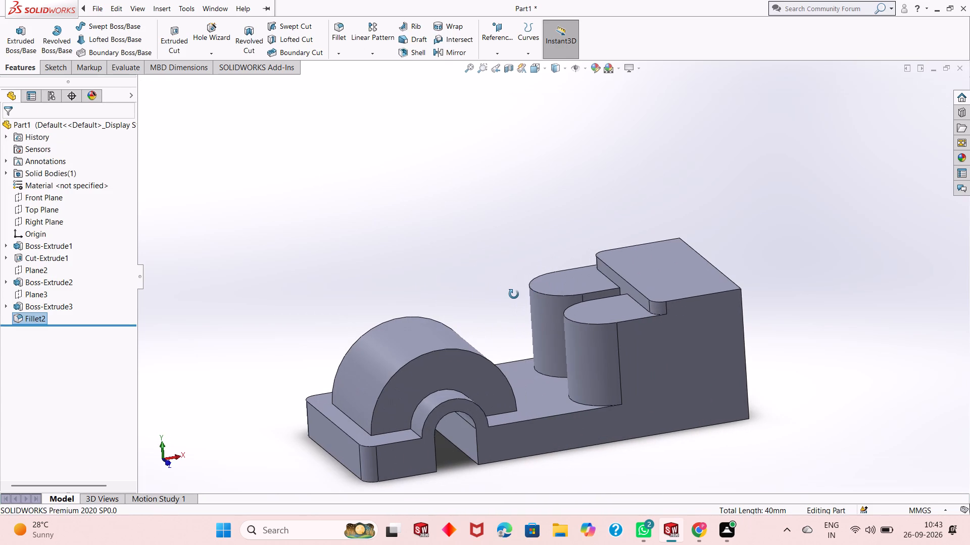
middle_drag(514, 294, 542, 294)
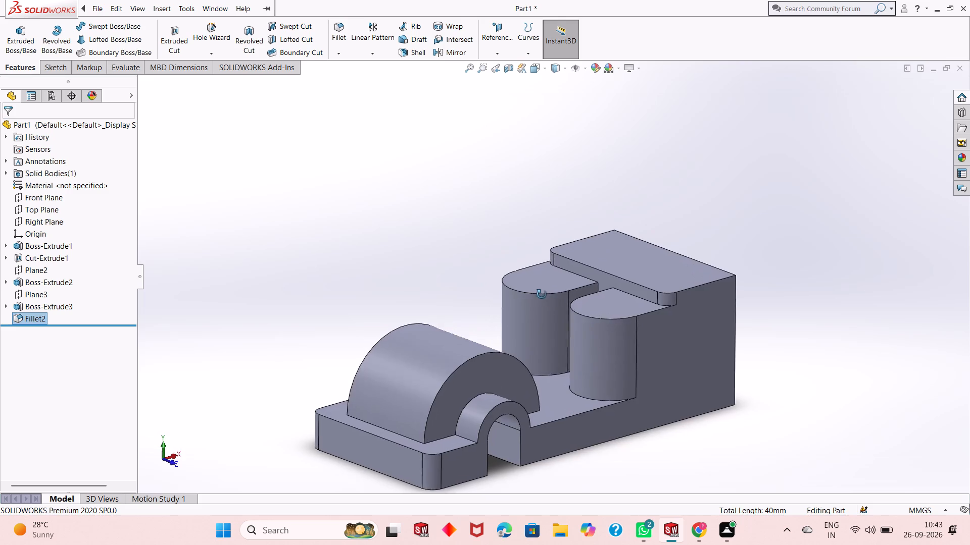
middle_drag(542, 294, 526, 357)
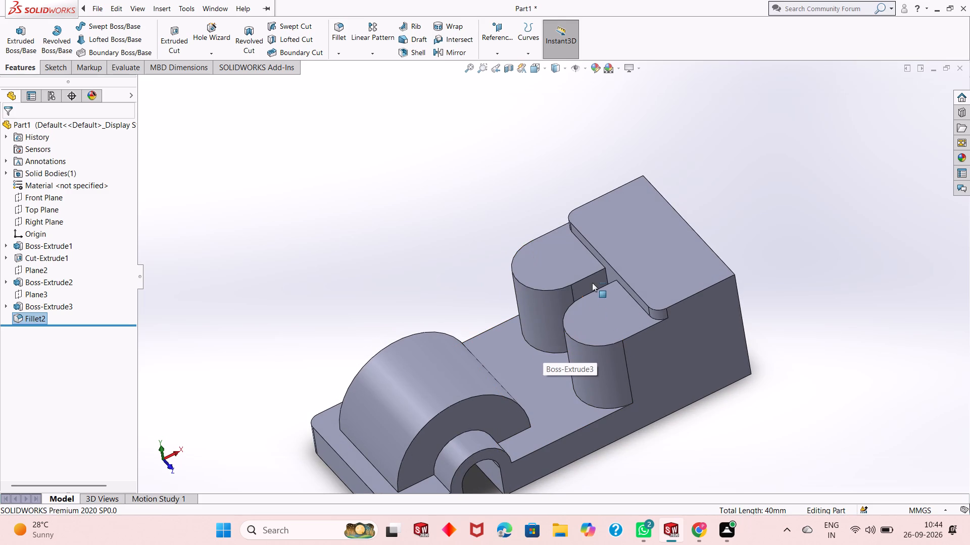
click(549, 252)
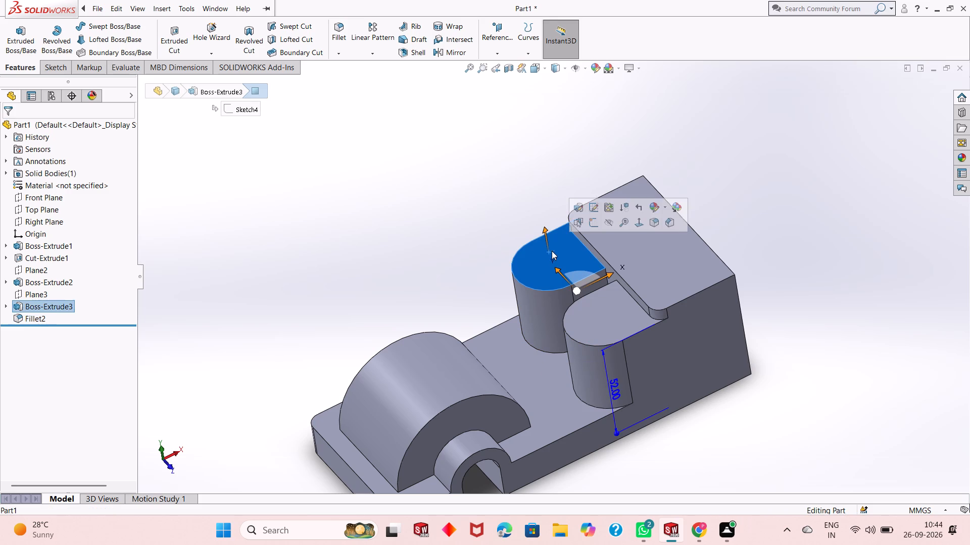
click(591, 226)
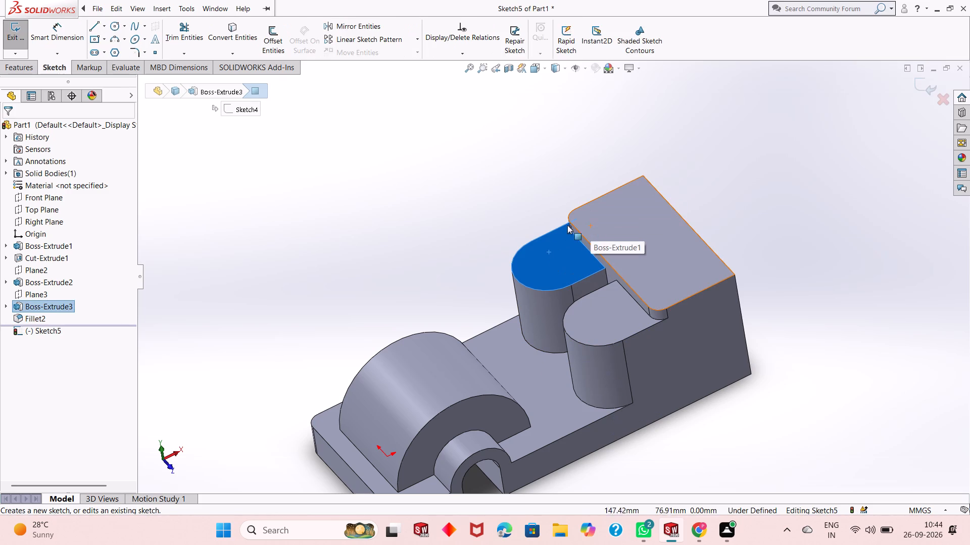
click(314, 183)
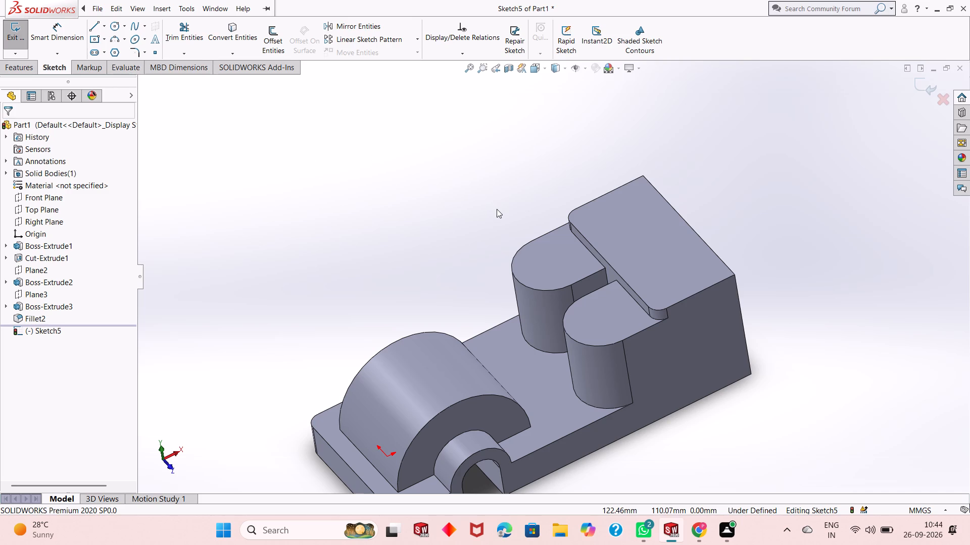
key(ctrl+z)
Start a Hole Wizard hole as an ISO straight tap of type Bottoming Tapped Hole, size M18.
click(34, 65)
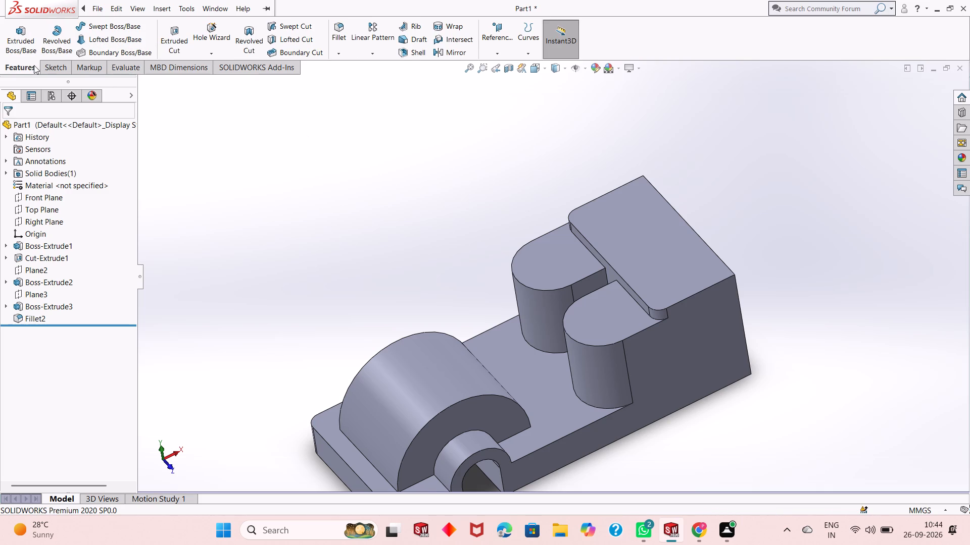
click(207, 43)
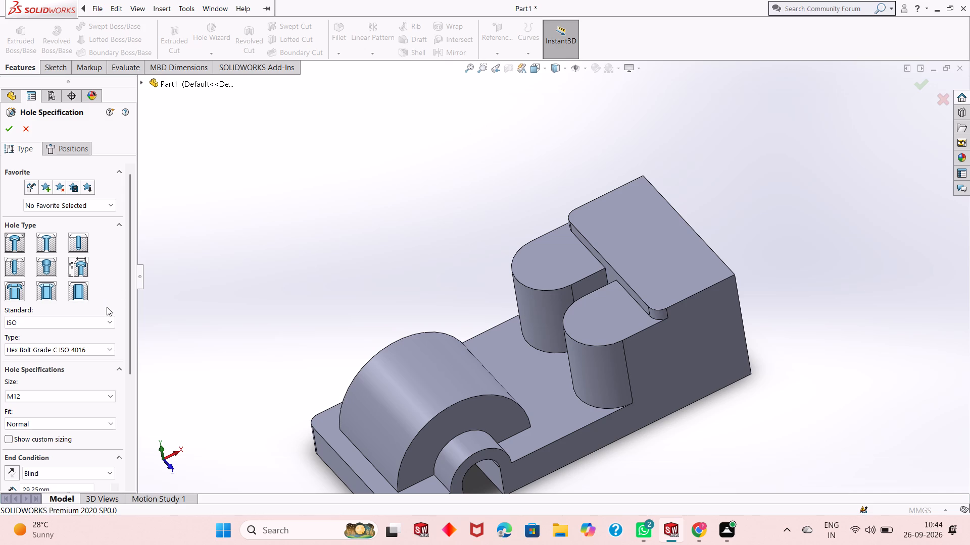
click(79, 241)
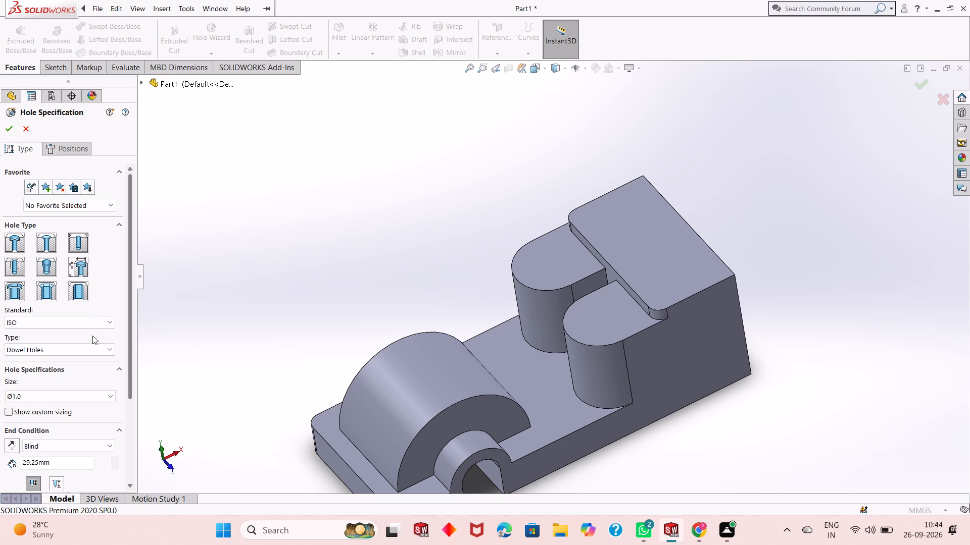
click(11, 267)
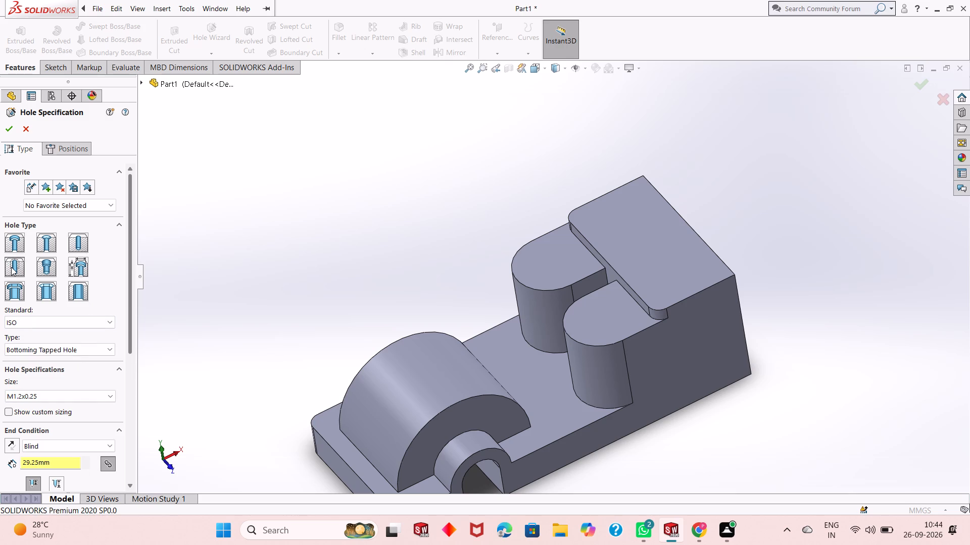
click(64, 398)
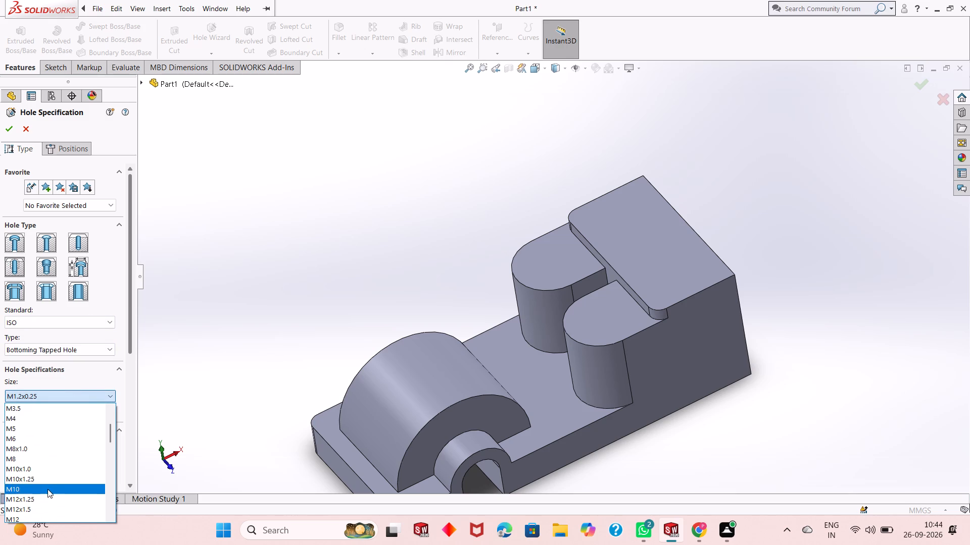
click(57, 455)
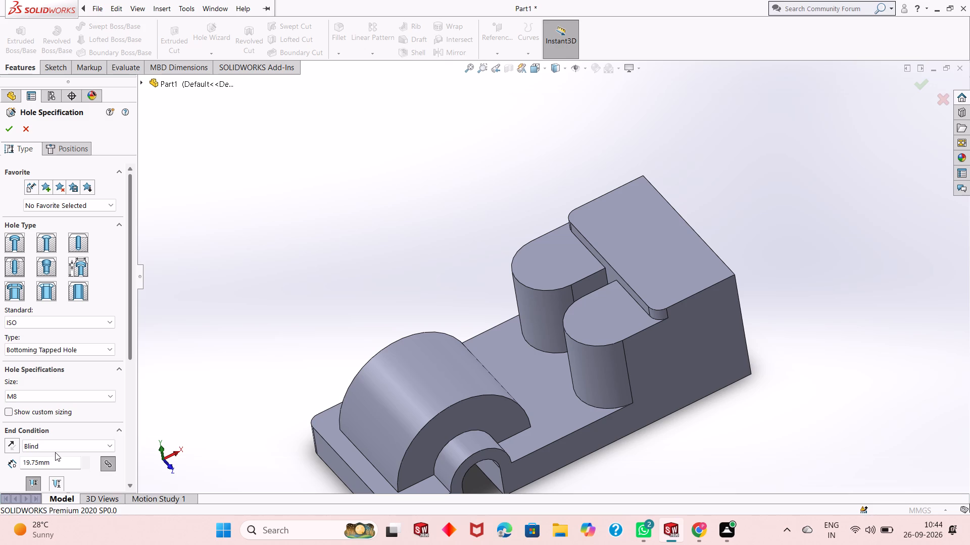
click(90, 399)
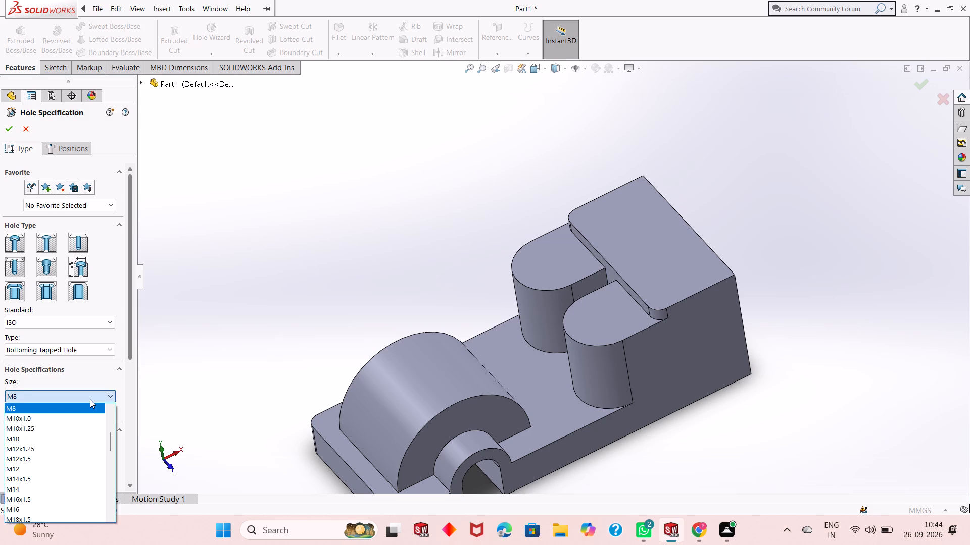
scroll(58, 450, down, 4)
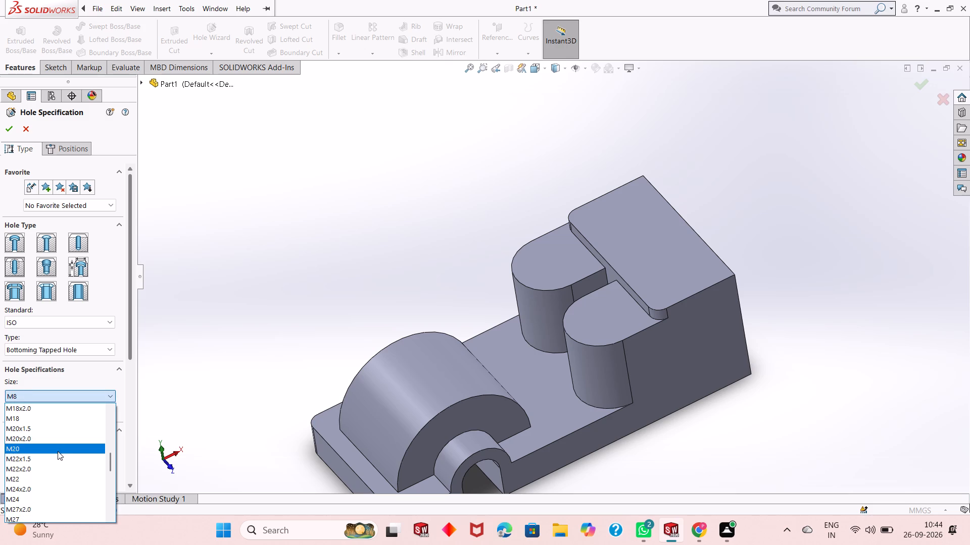
click(38, 415)
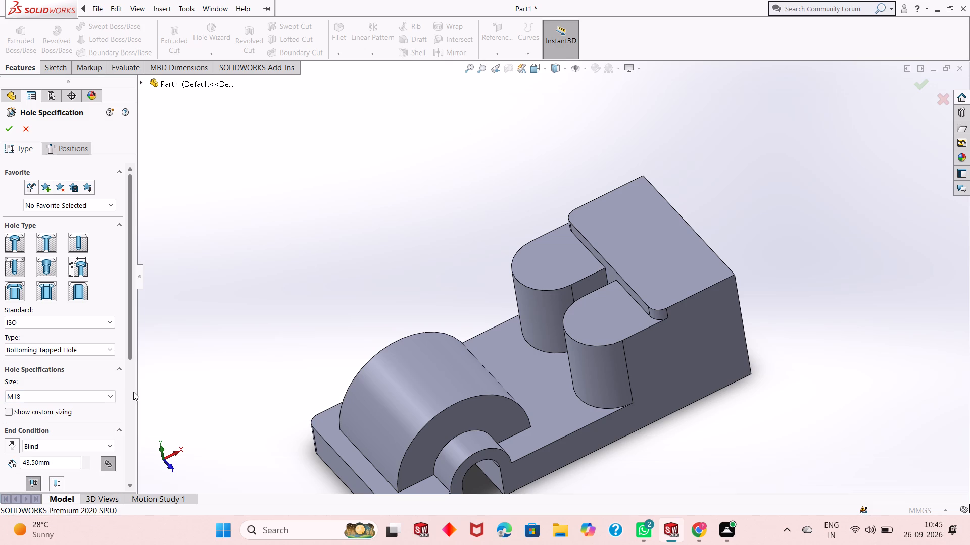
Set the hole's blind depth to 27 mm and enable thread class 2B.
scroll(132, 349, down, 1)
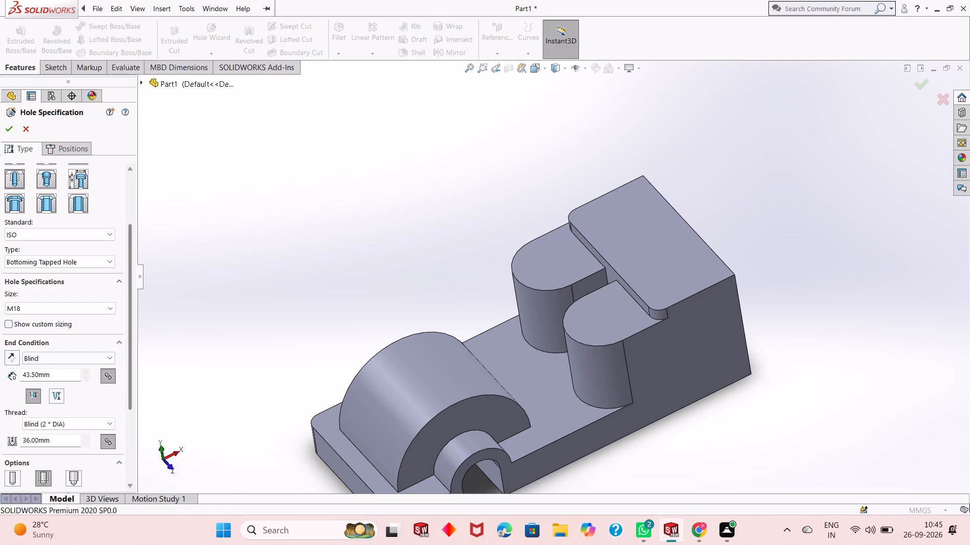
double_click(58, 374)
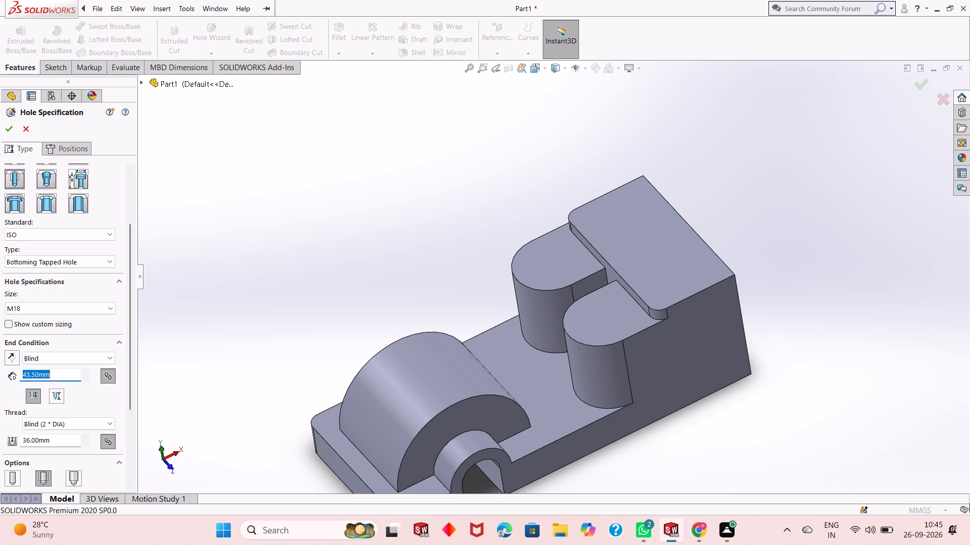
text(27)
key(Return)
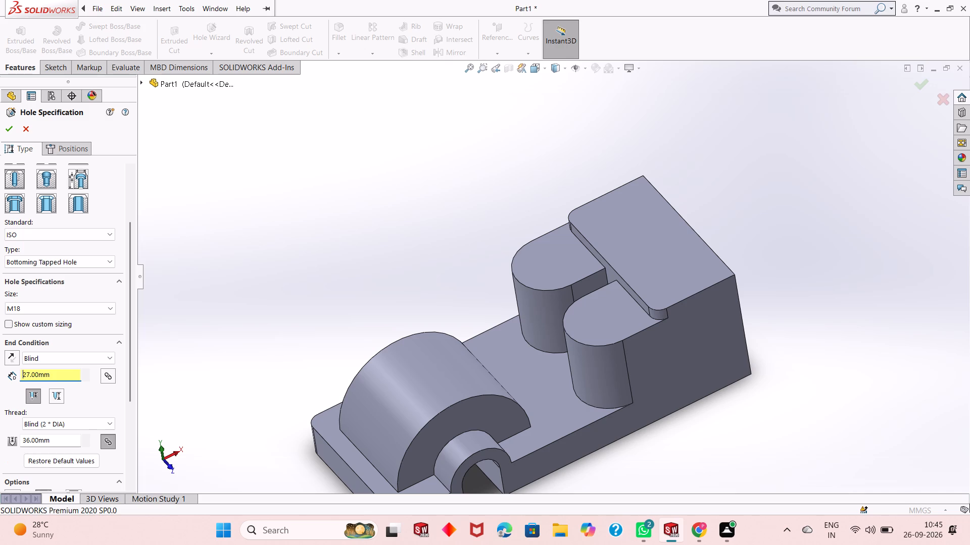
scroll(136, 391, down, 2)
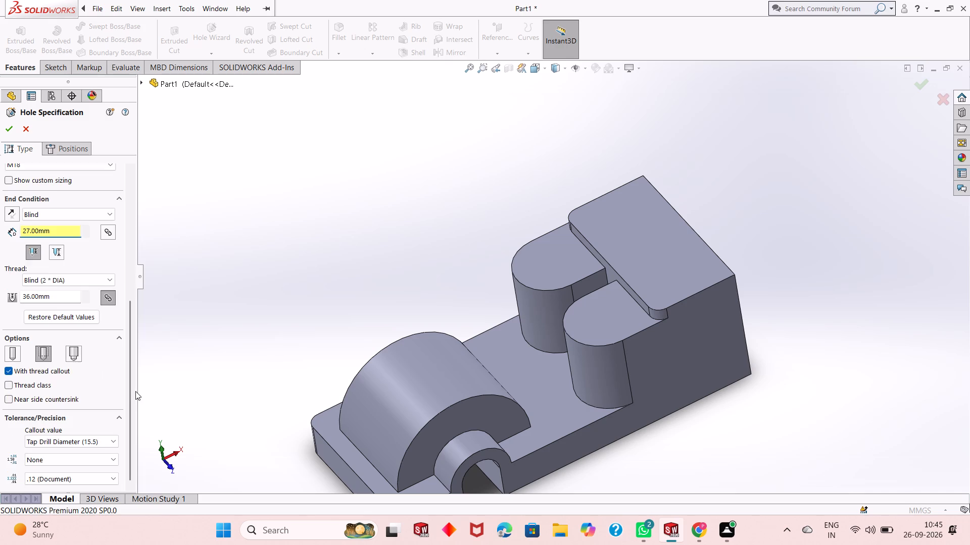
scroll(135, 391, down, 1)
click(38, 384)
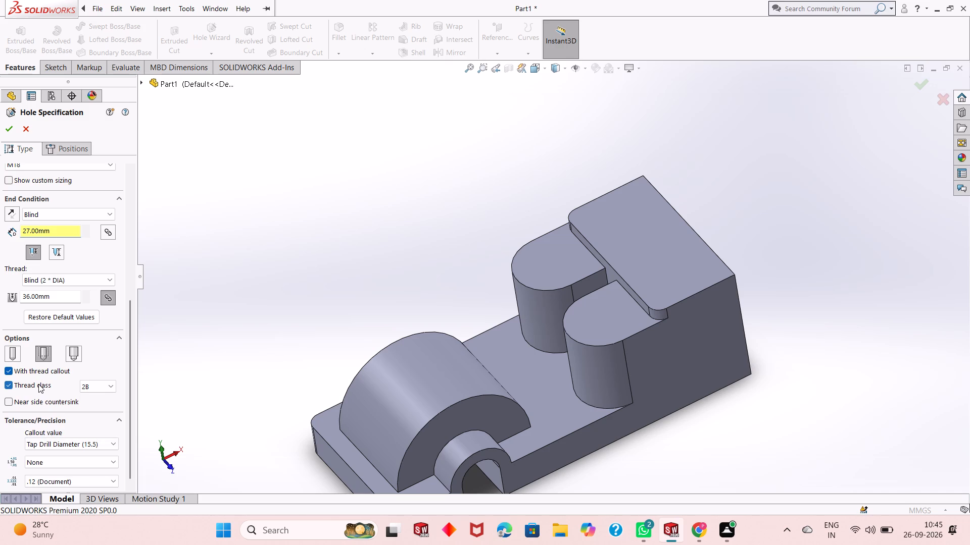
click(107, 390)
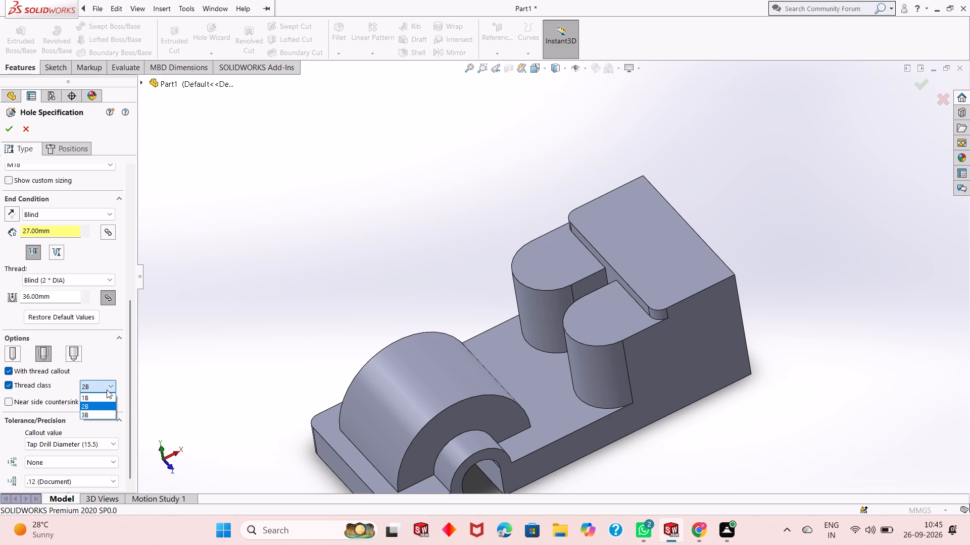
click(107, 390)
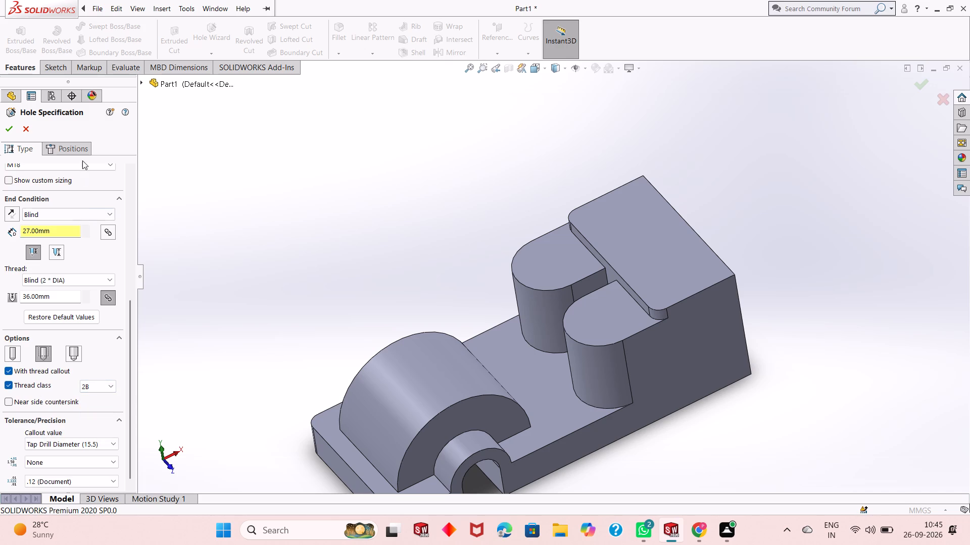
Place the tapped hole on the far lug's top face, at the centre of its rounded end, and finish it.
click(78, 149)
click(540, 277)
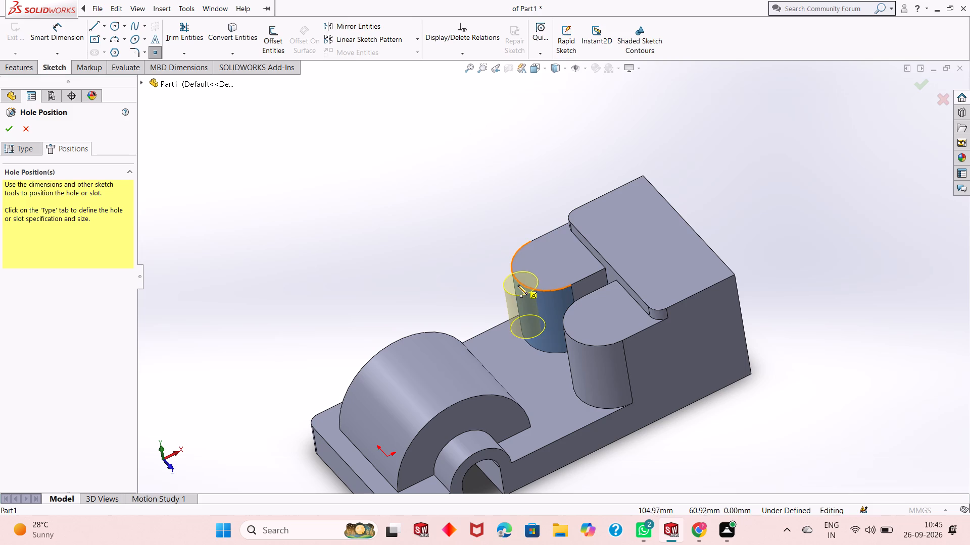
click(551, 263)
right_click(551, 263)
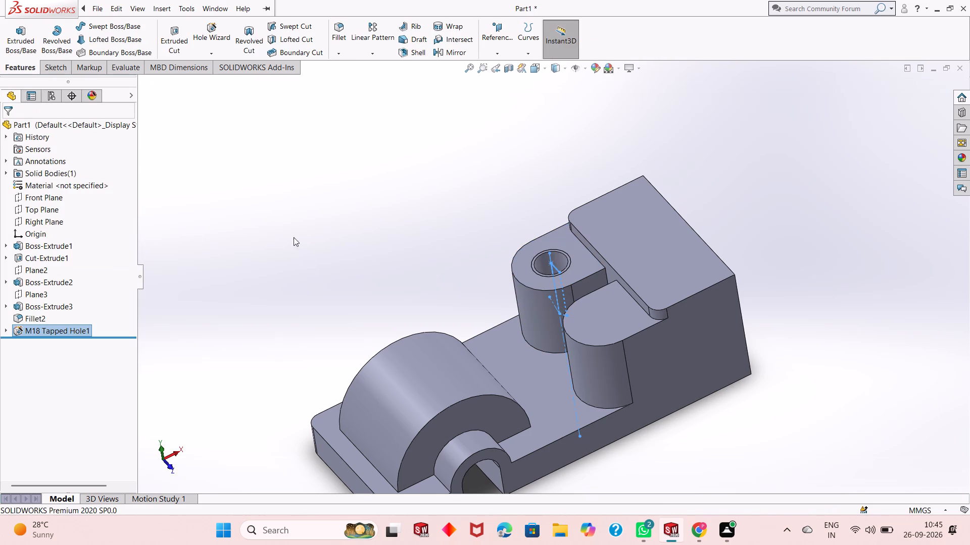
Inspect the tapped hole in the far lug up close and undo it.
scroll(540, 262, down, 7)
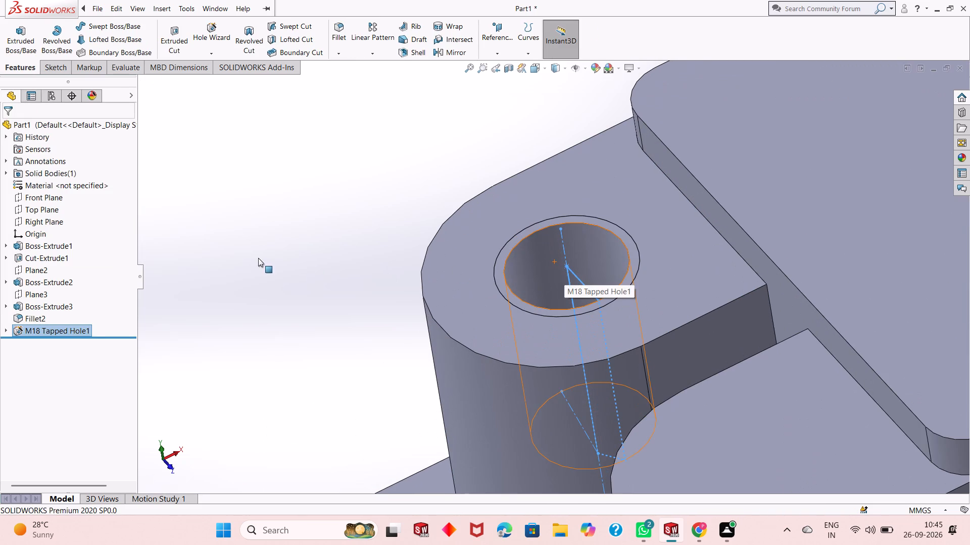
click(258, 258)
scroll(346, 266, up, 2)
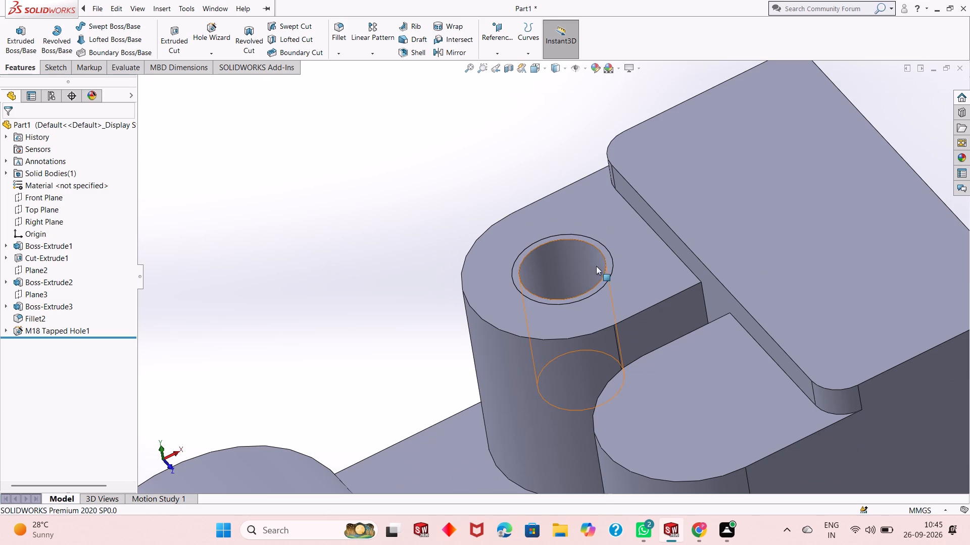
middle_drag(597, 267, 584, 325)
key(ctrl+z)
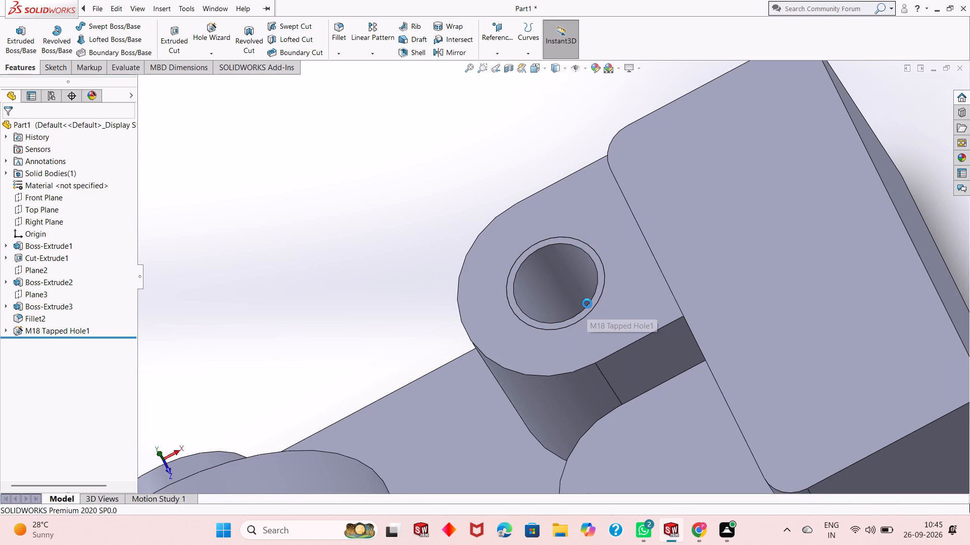
Start a new M18 bottoming tapped hole with a 27 mm blind depth and thread class turned off.
scroll(568, 279, down, 1)
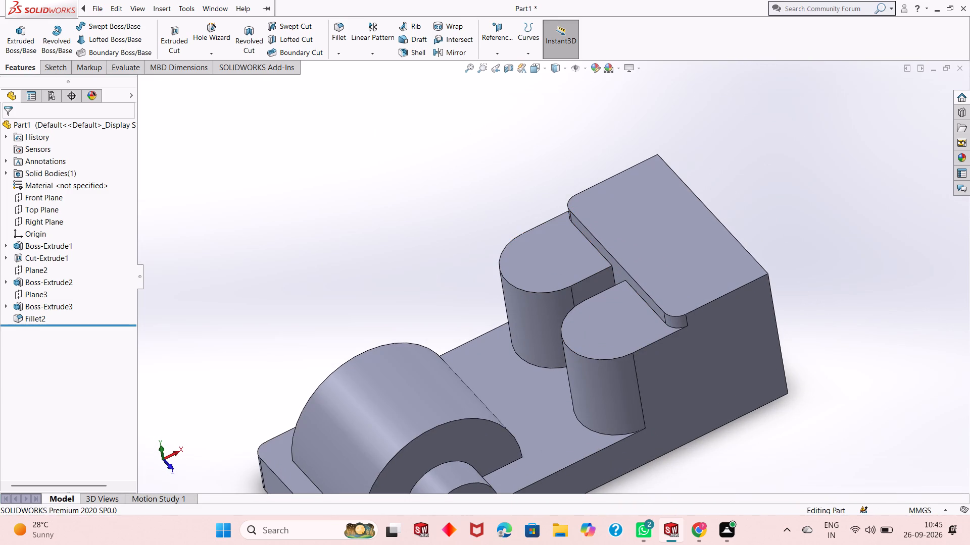
click(217, 42)
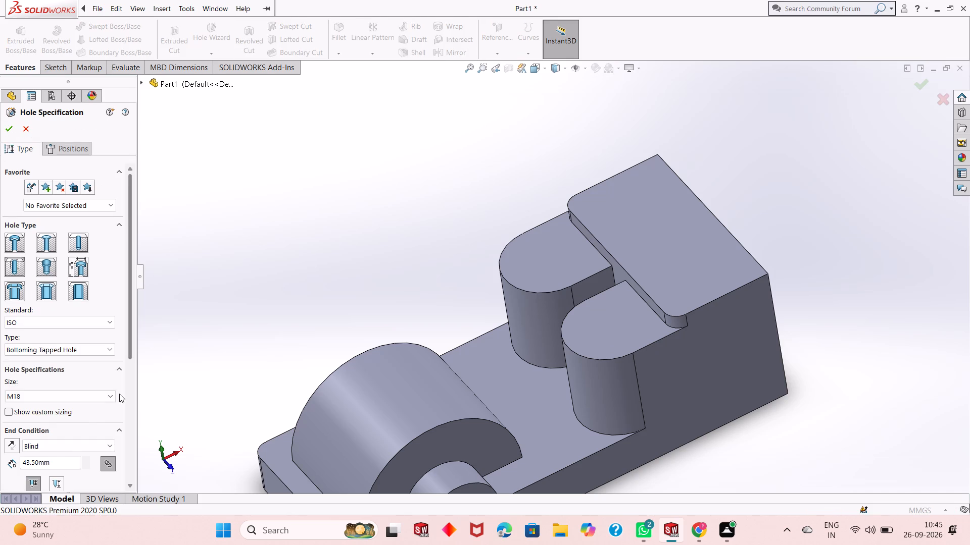
double_click(57, 464)
text(27)
key(Return)
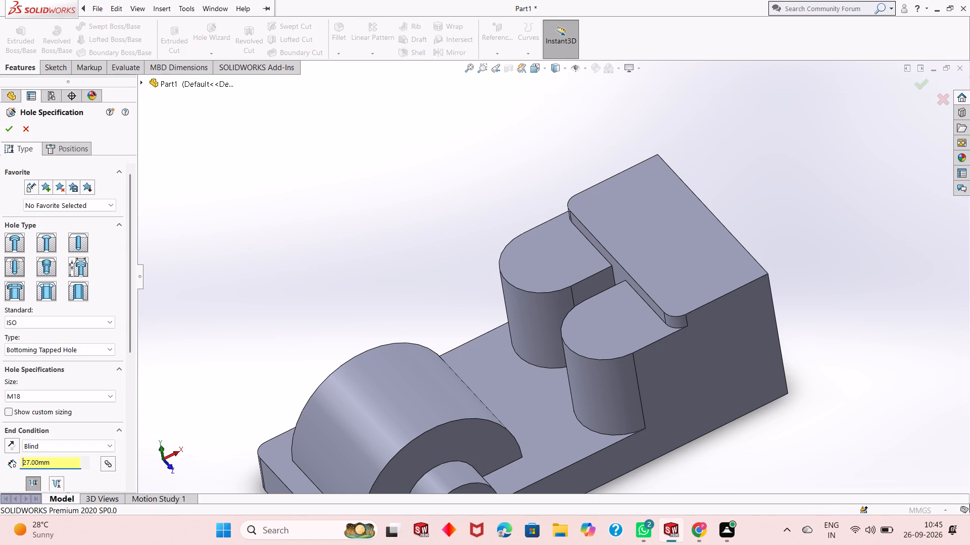
scroll(137, 379, down, 6)
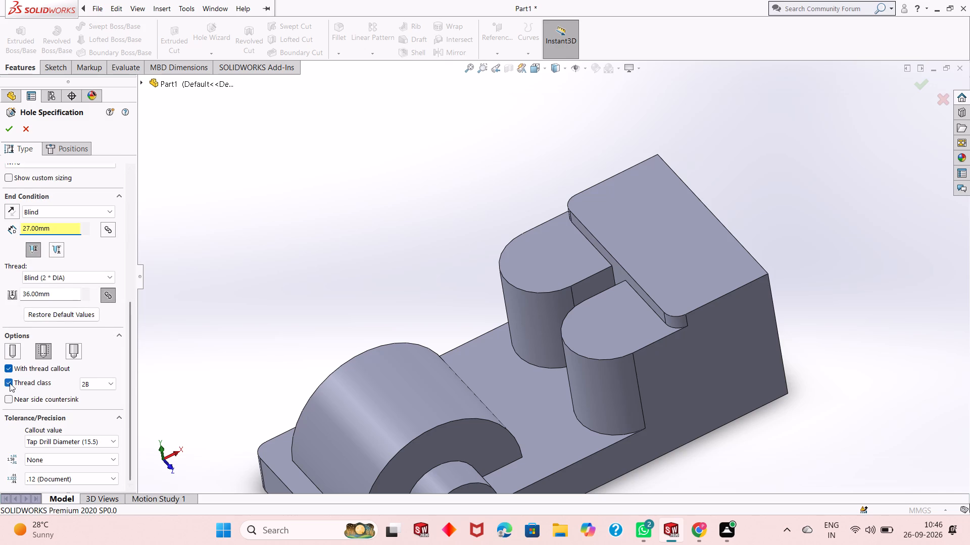
click(10, 383)
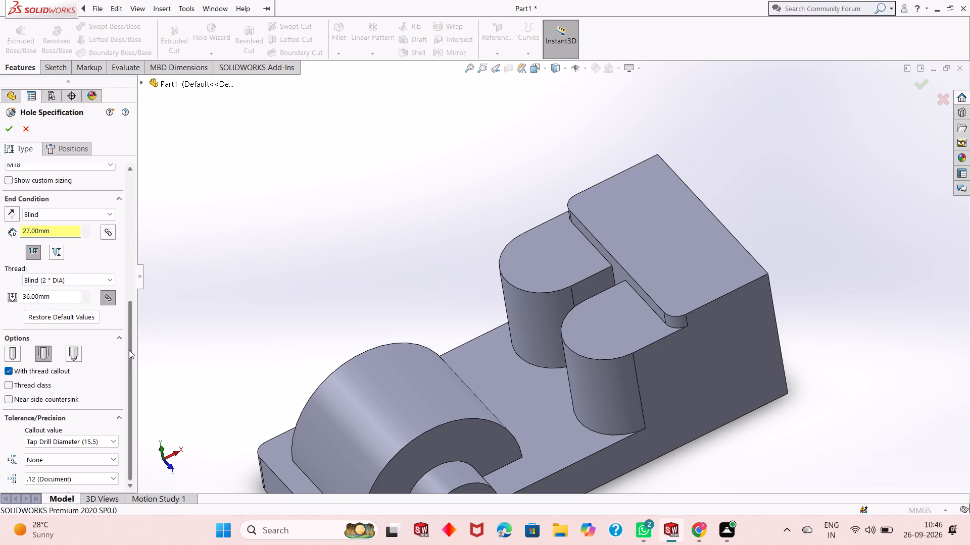
double_click(60, 295)
click(60, 295)
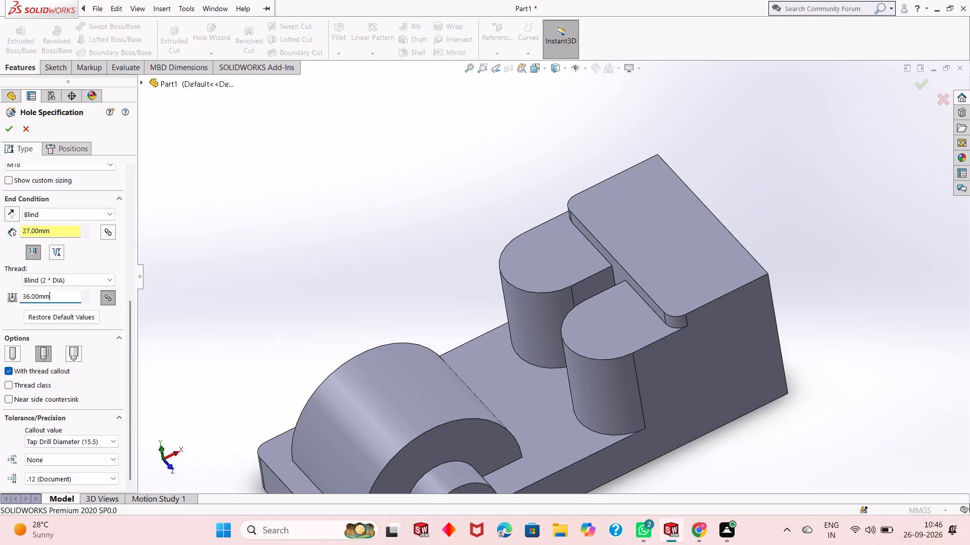
scroll(133, 303, up, 2)
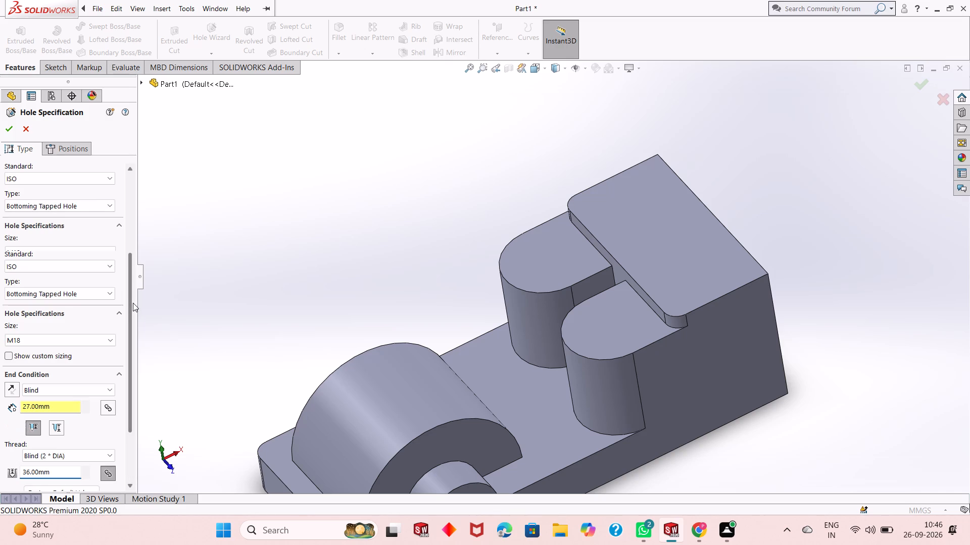
scroll(133, 303, down, 1)
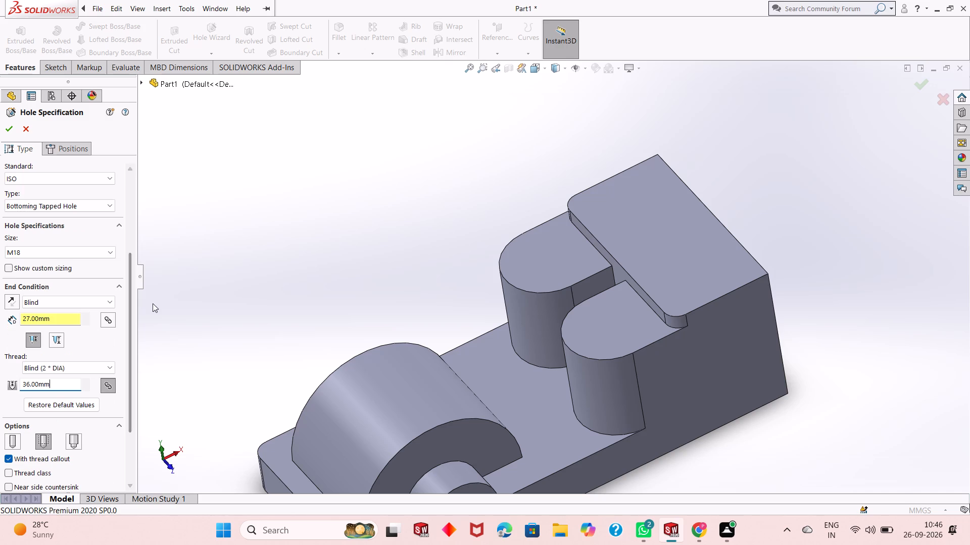
Place the tapped hole on both lugs' top faces, at the centres of their rounded ends, and finish it.
click(85, 155)
click(586, 261)
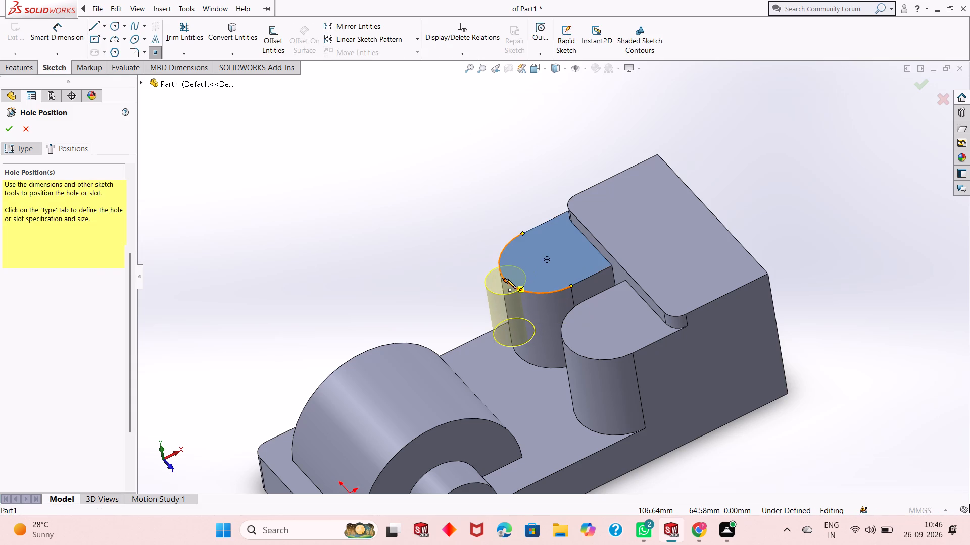
click(547, 259)
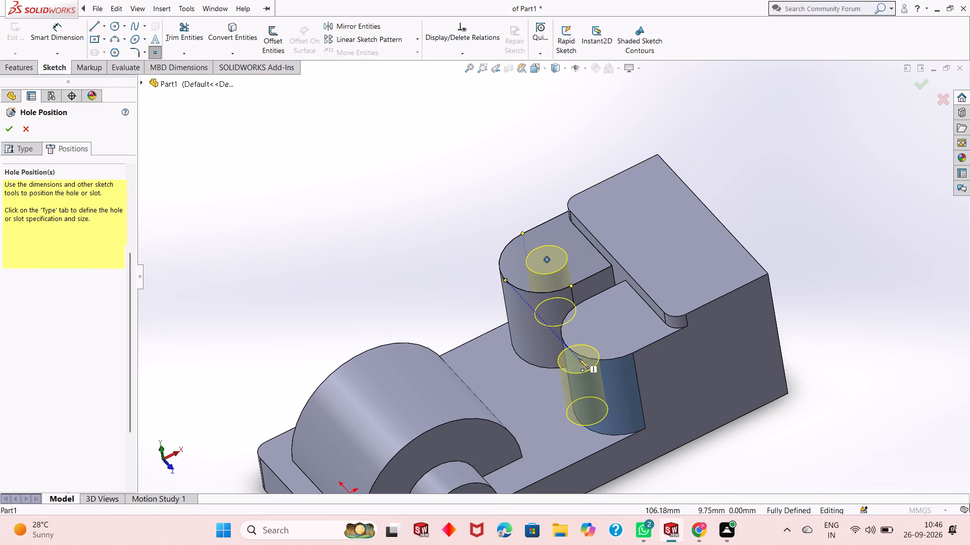
click(609, 326)
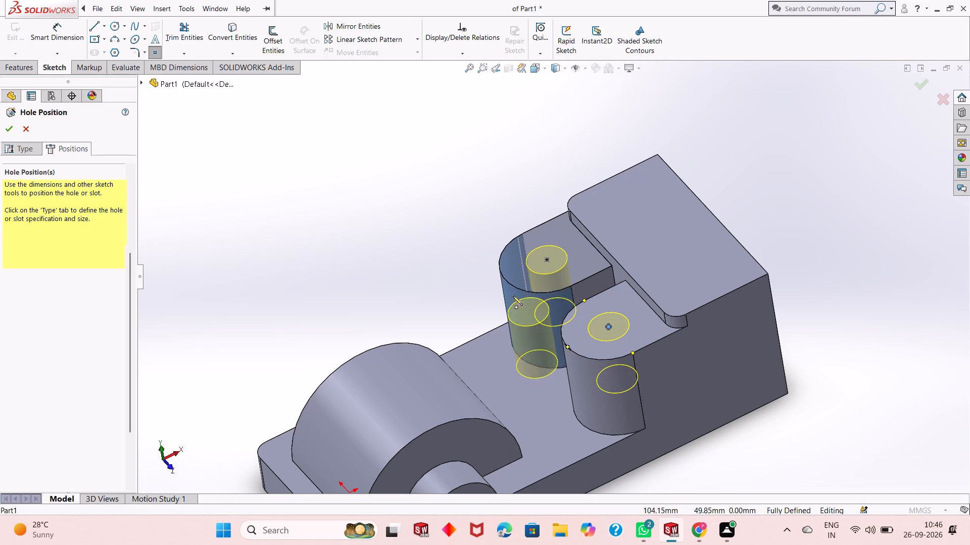
click(5, 130)
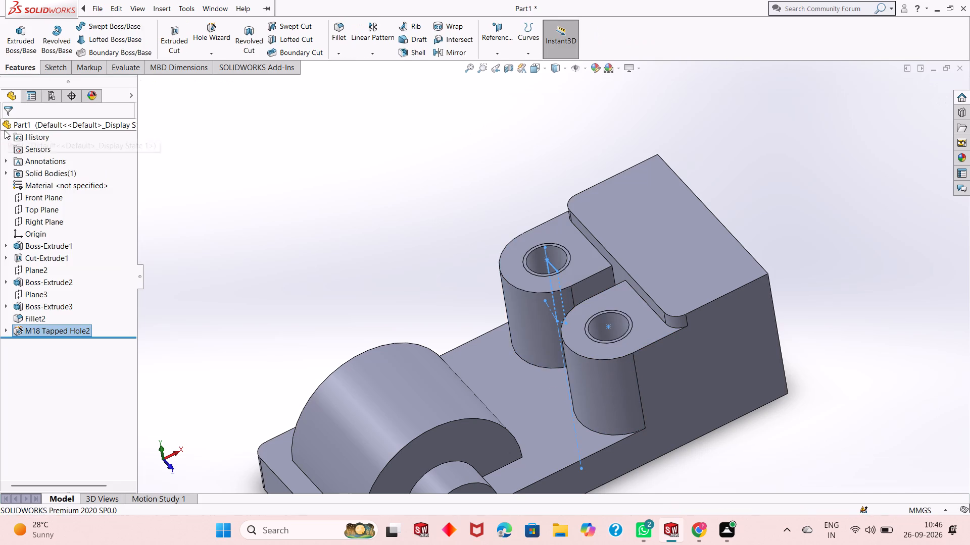
click(451, 240)
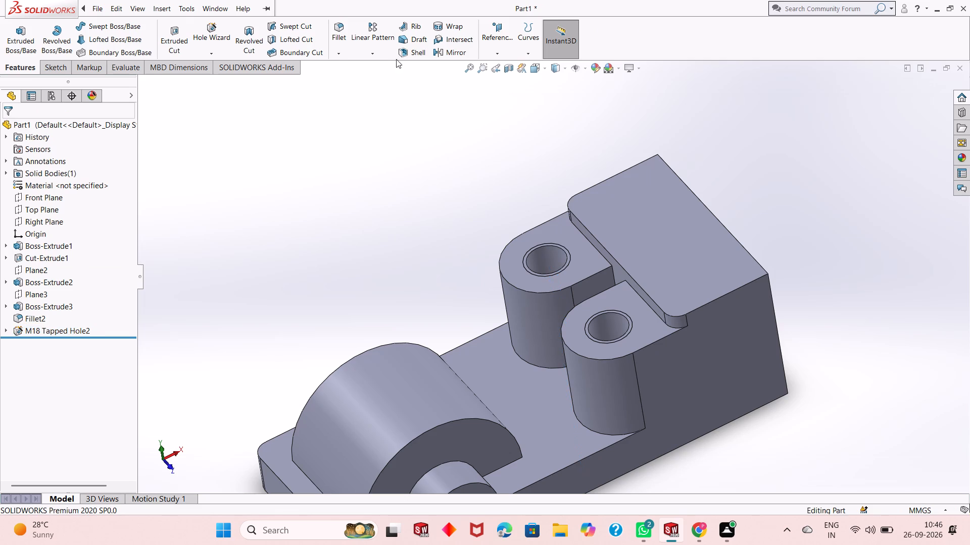
Start a Thread on the circular top edge of the far lug's hole with a blind depth of 24 mm.
click(198, 52)
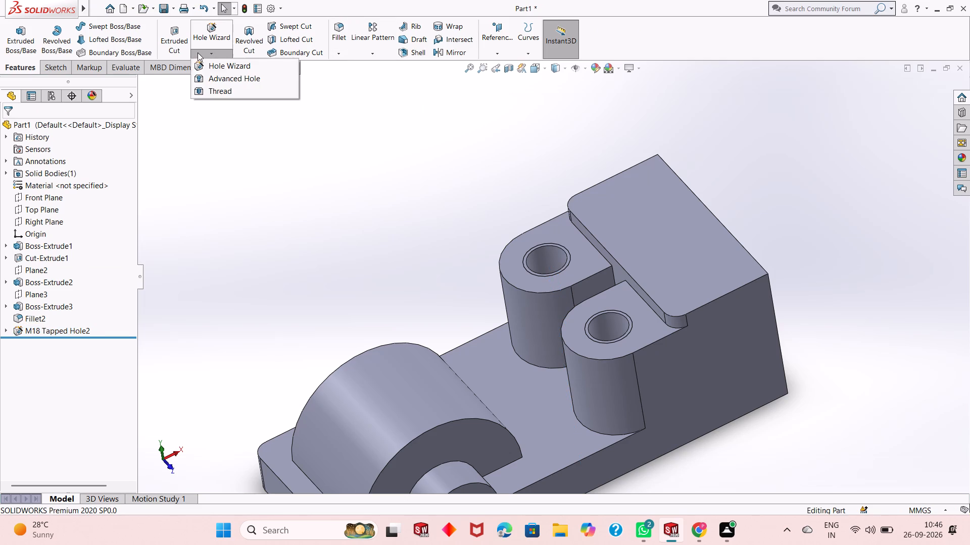
click(245, 87)
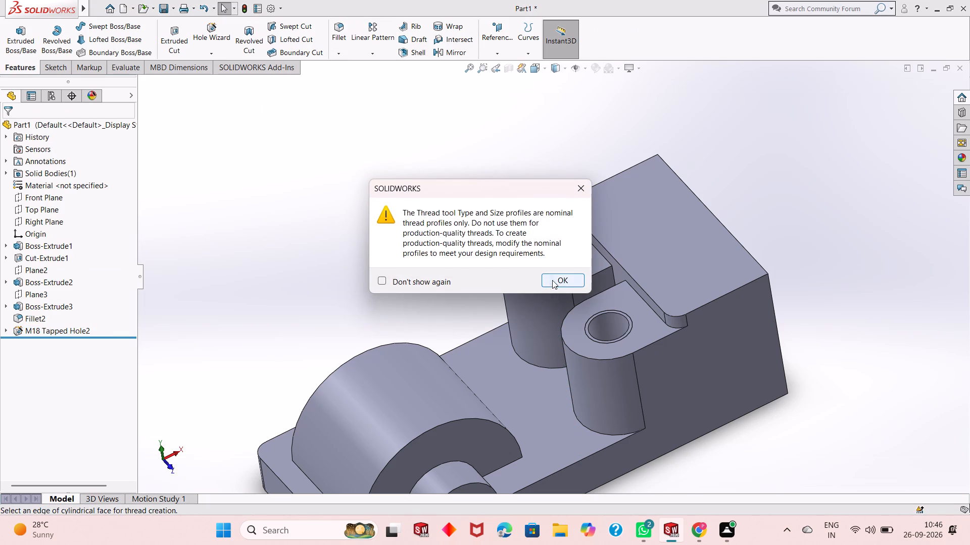
click(552, 280)
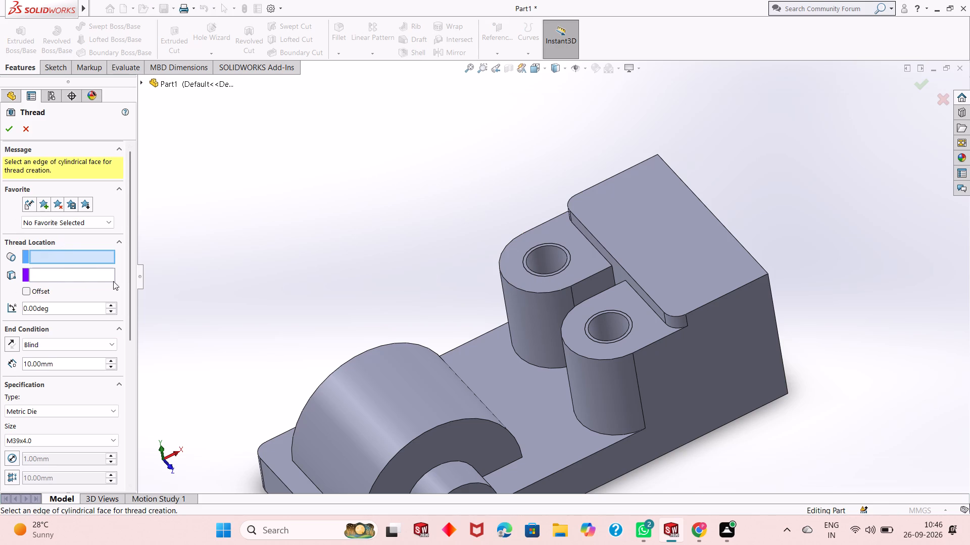
click(545, 272)
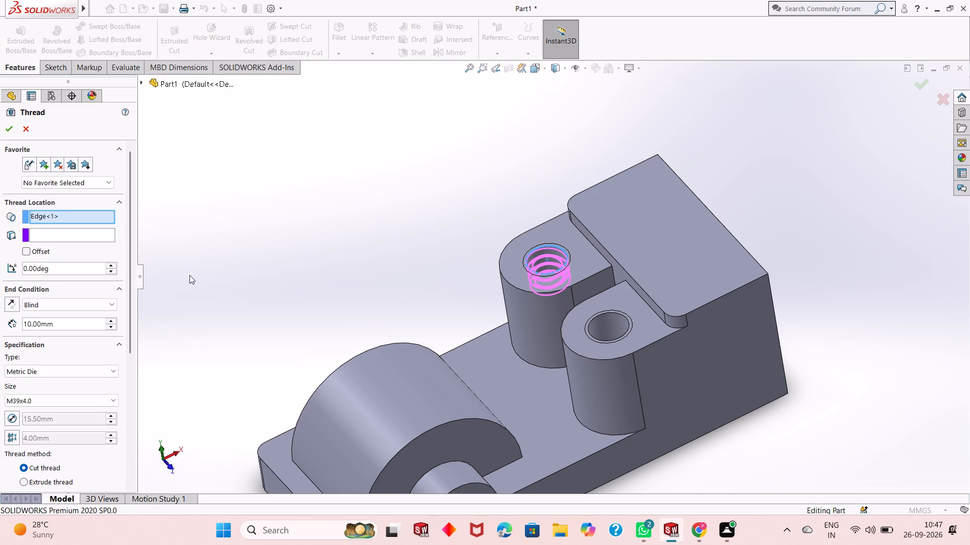
right_click(74, 214)
click(117, 229)
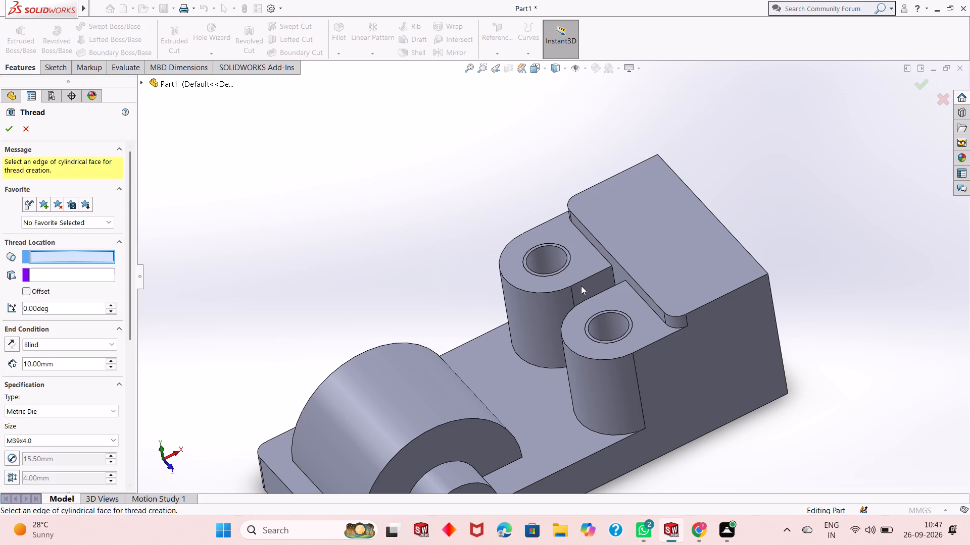
click(526, 255)
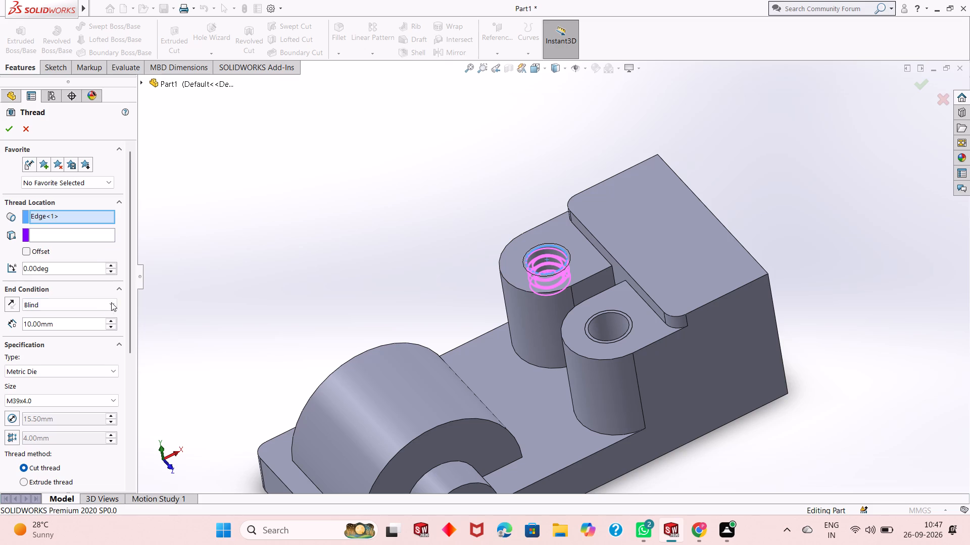
double_click(78, 325)
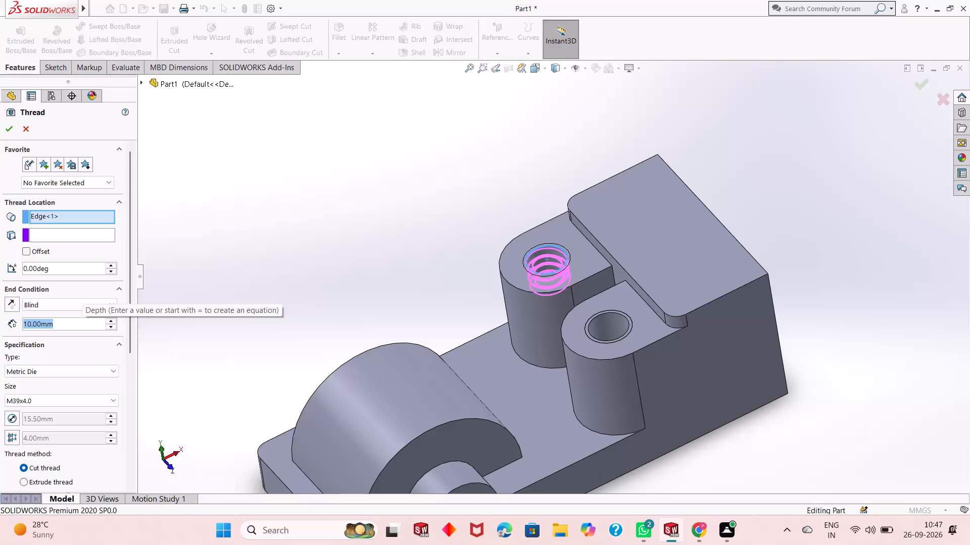
text(24)
key(Return)
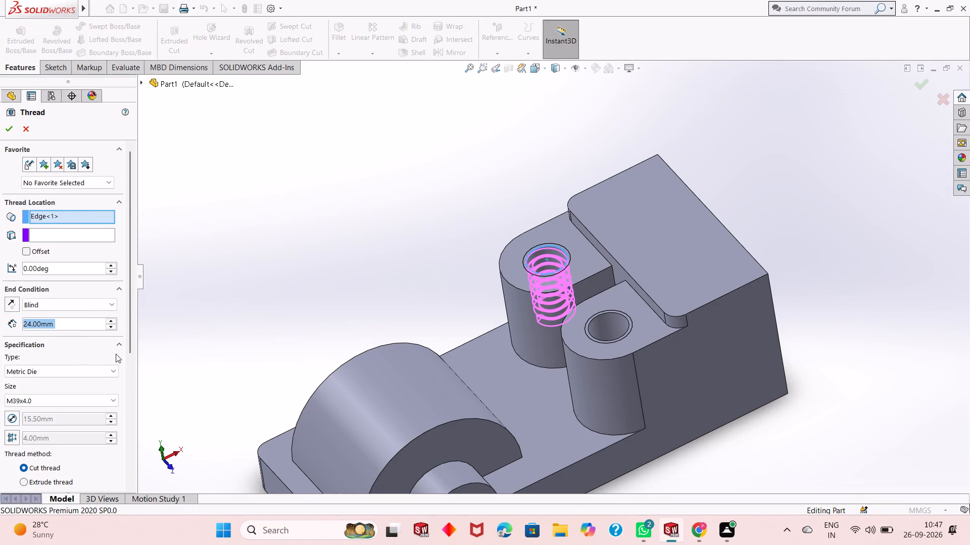
Set the Metric Die thread size to M18x2.0.
scroll(128, 355, down, 1)
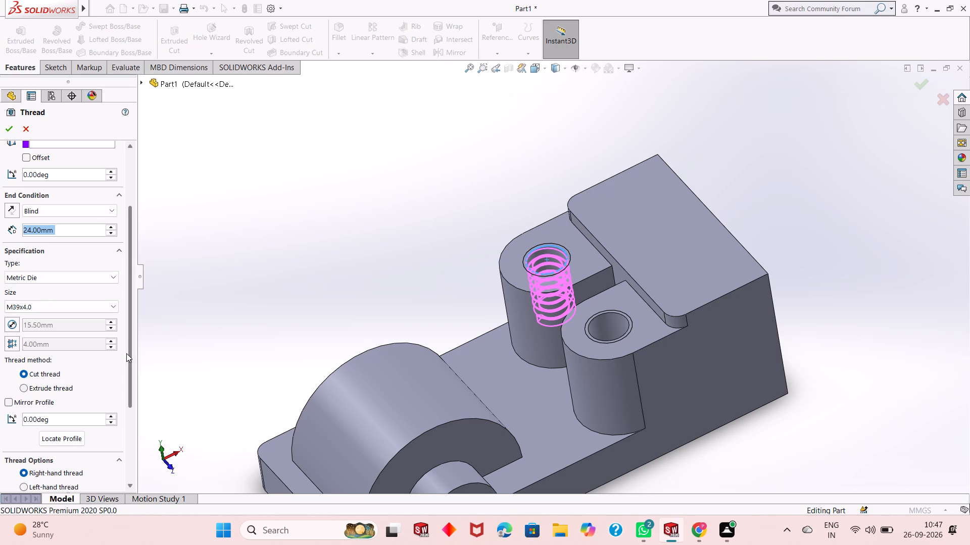
scroll(126, 354, down, 1)
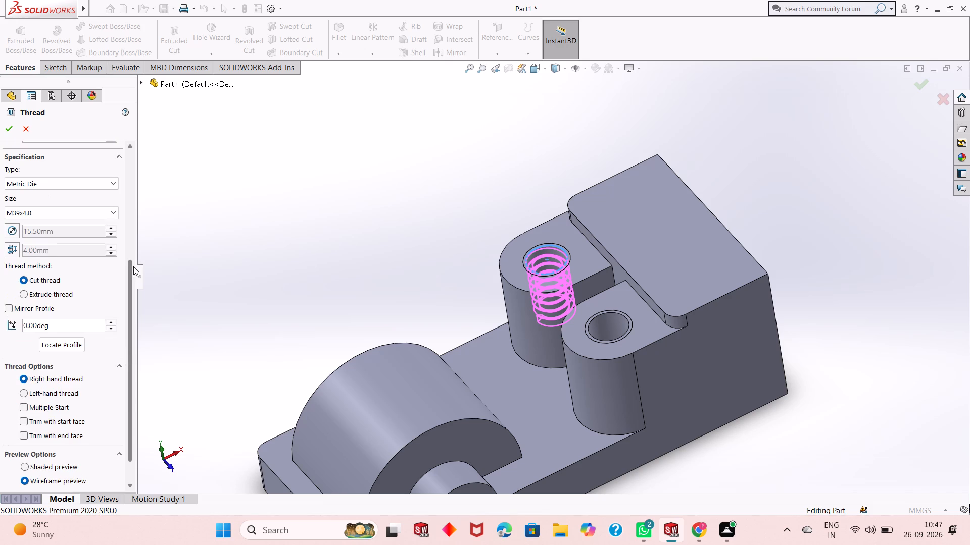
click(88, 215)
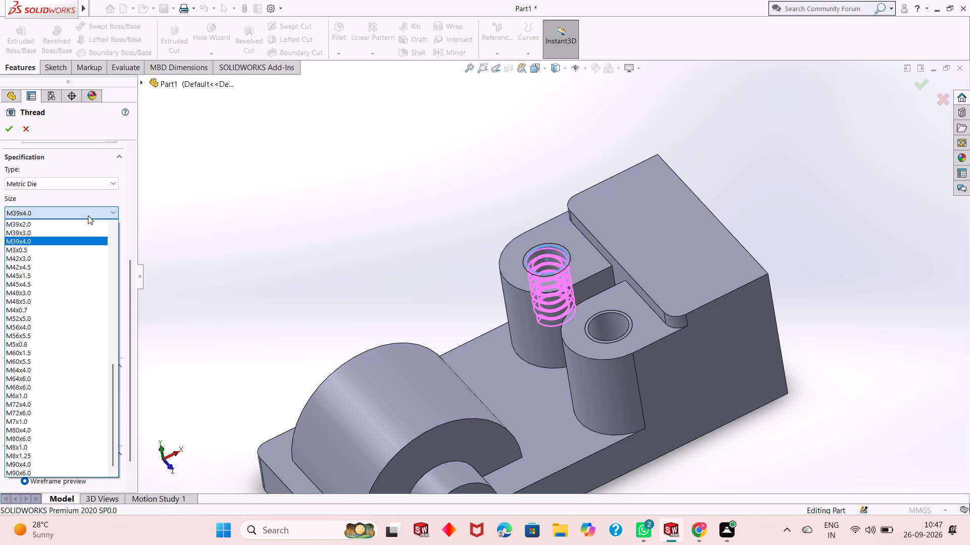
click(87, 214)
click(87, 214)
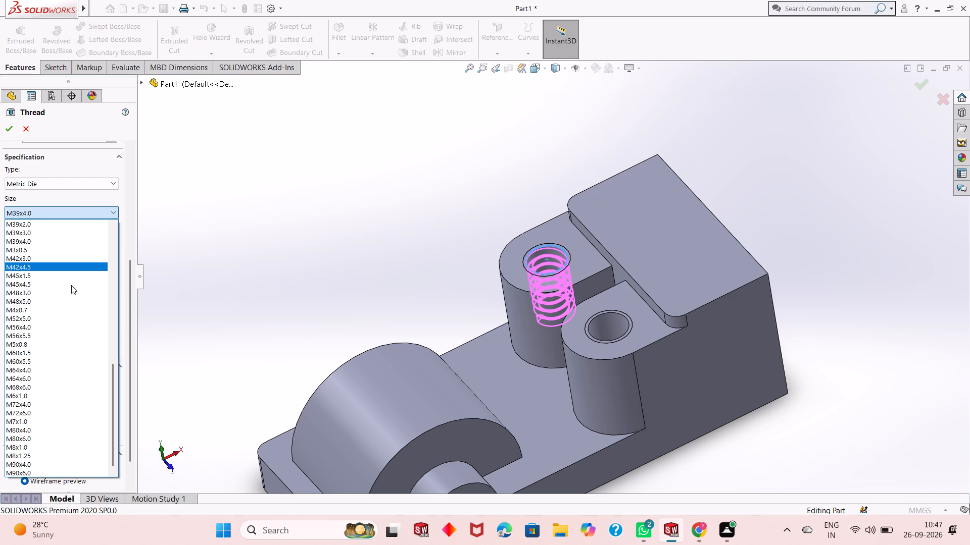
scroll(71, 285, up, 12)
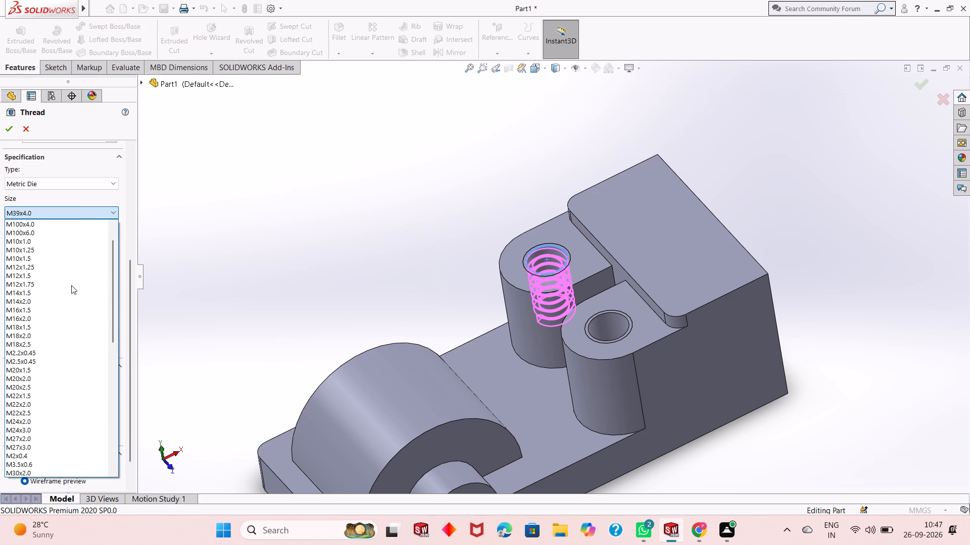
click(69, 336)
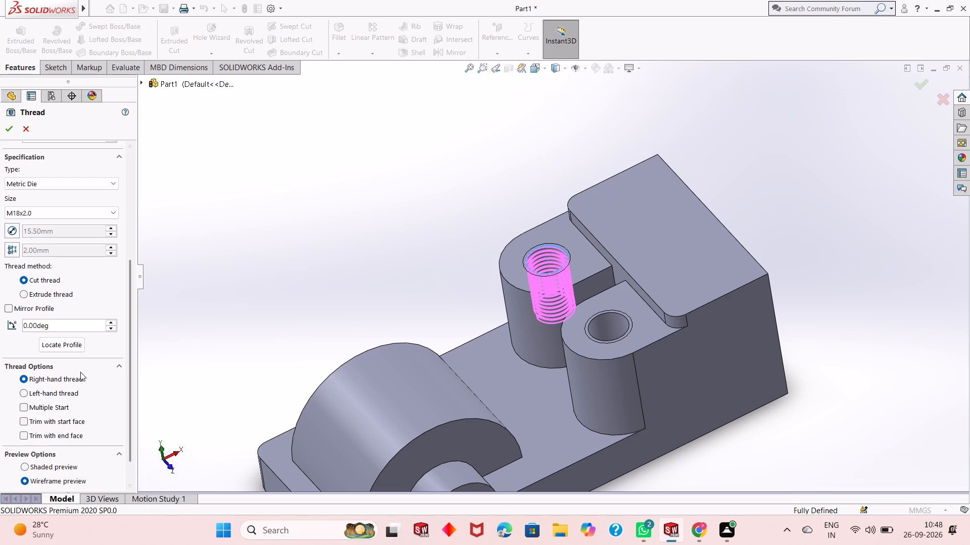
Trim the thread with the end face, set its method to Extrude thread, and finish it.
click(61, 436)
click(28, 421)
click(28, 421)
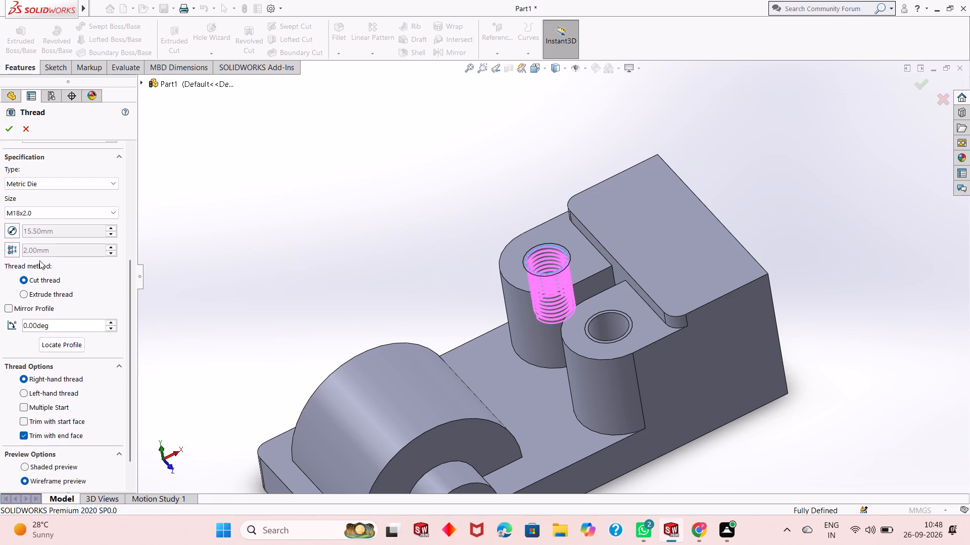
click(13, 133)
click(46, 293)
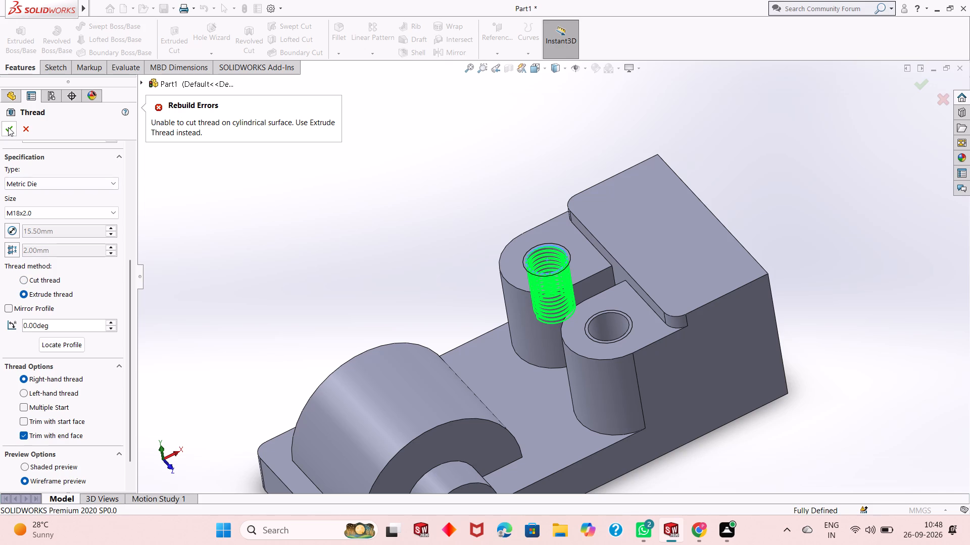
click(8, 127)
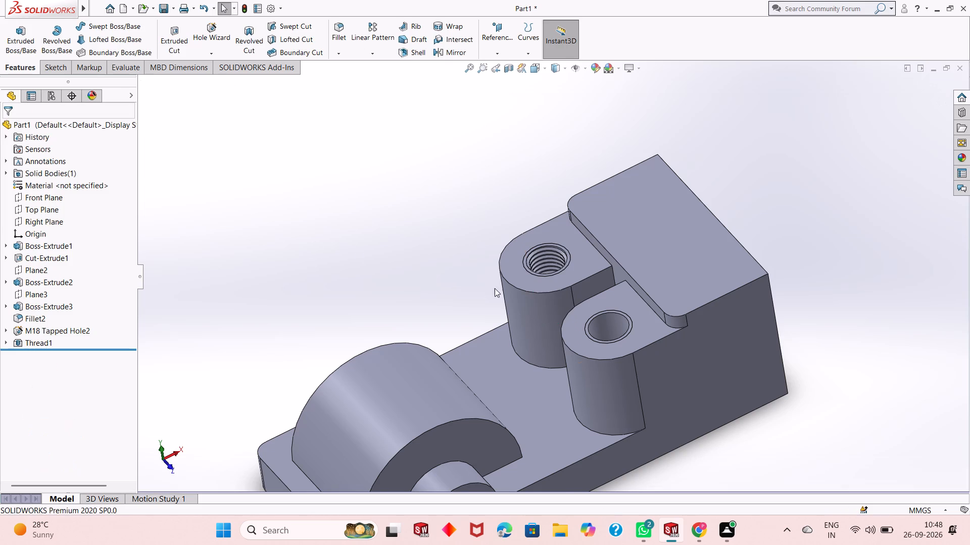
Examine the thread inside the far lug's hole from several angles.
middle_drag(526, 262, 510, 299)
scroll(427, 269, up, 2)
scroll(575, 270, down, 3)
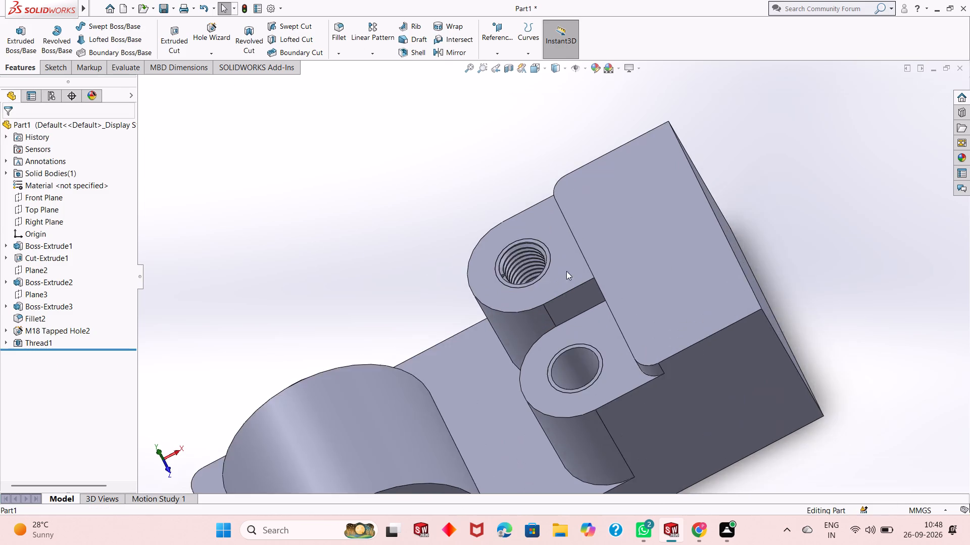
scroll(566, 271, down, 5)
middle_drag(526, 269, 512, 369)
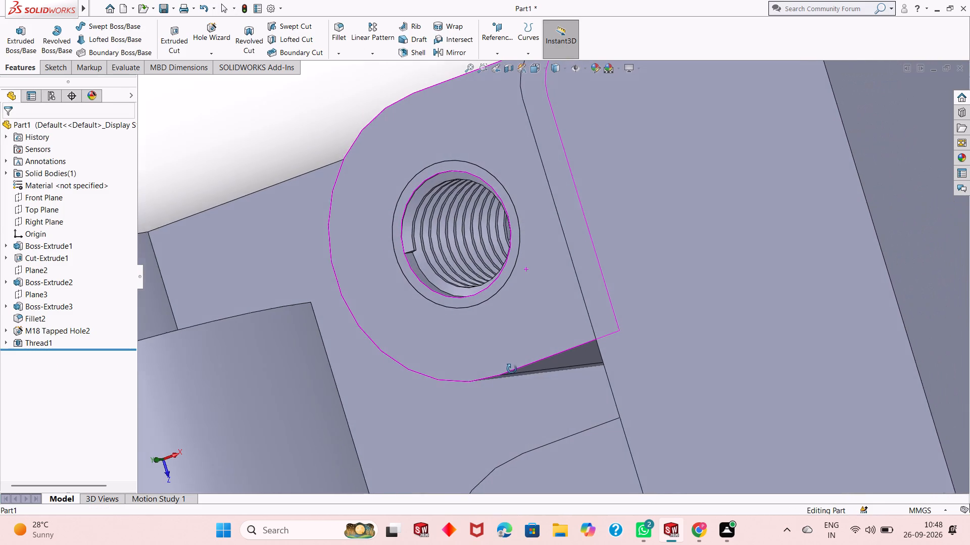
middle_drag(512, 369, 549, 349)
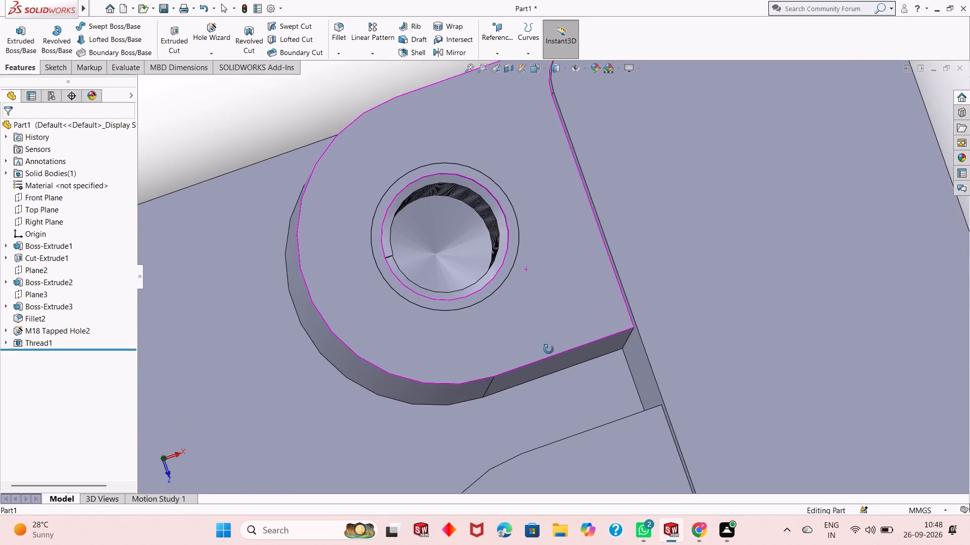
middle_drag(549, 349, 586, 330)
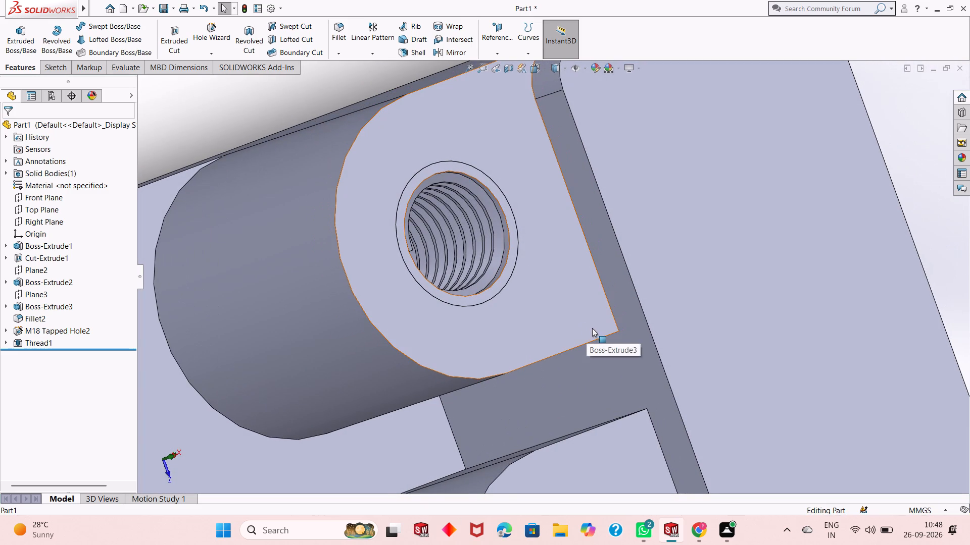
scroll(579, 279, down, 1)
middle_drag(576, 272, 502, 351)
scroll(501, 352, up, 2)
scroll(505, 287, down, 1)
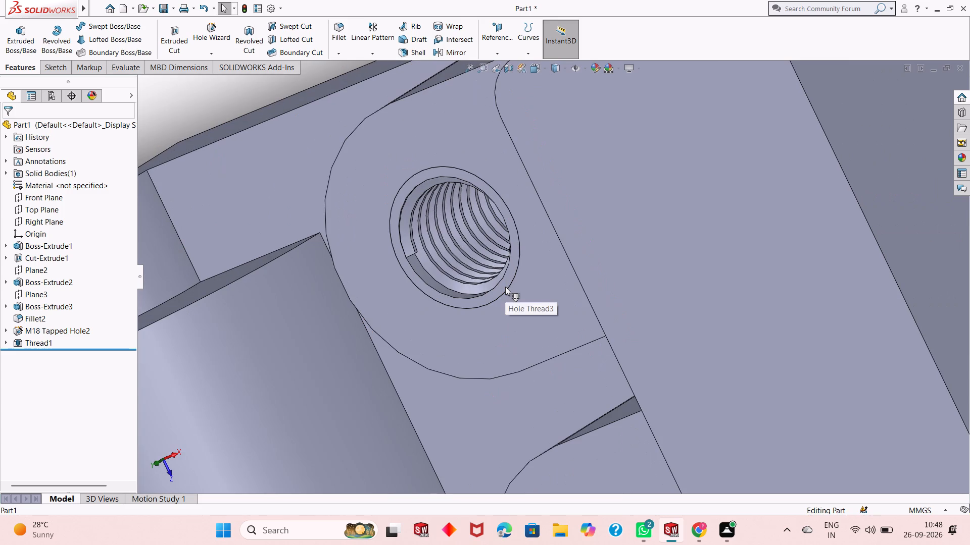
scroll(505, 287, up, 1)
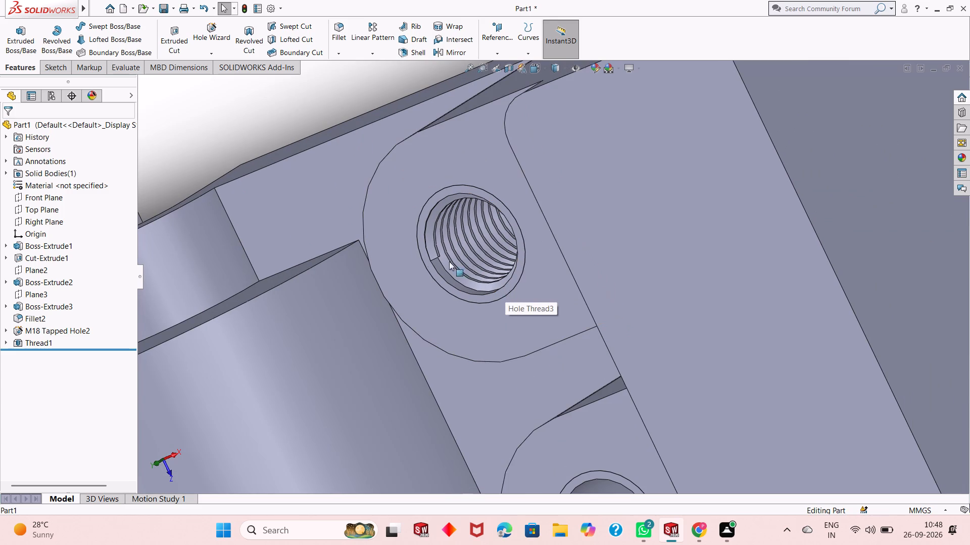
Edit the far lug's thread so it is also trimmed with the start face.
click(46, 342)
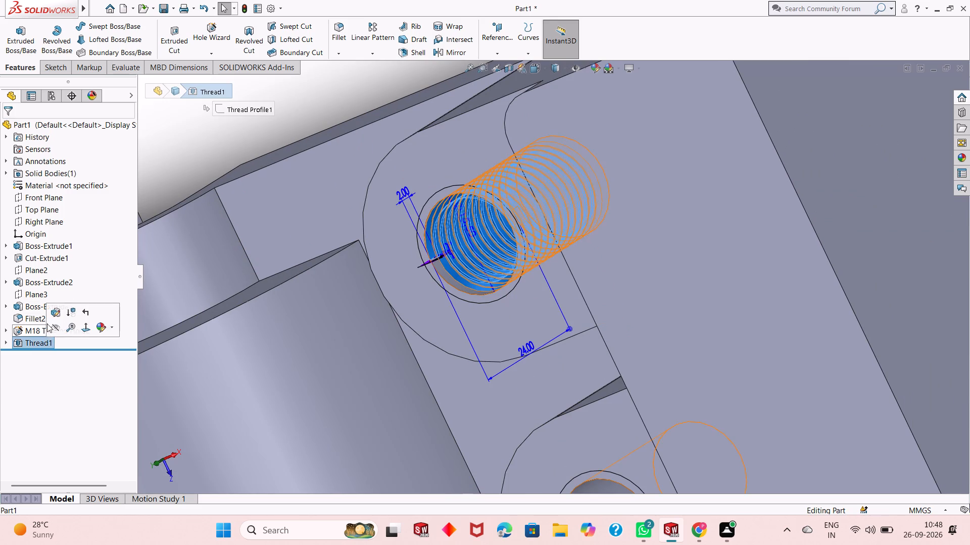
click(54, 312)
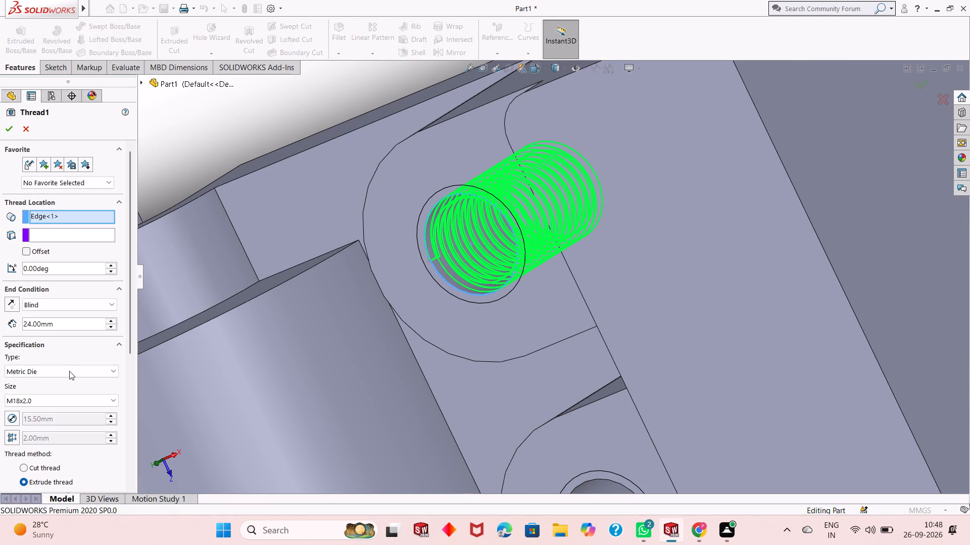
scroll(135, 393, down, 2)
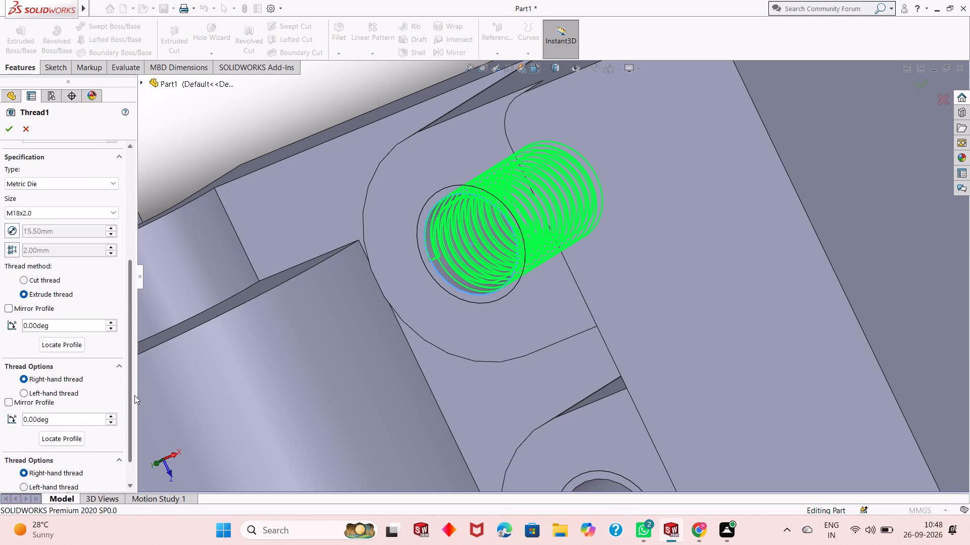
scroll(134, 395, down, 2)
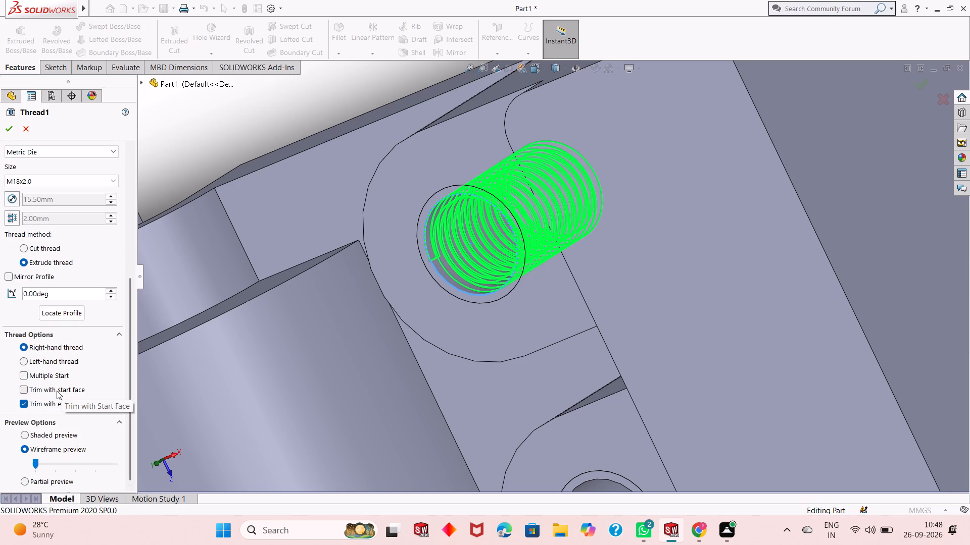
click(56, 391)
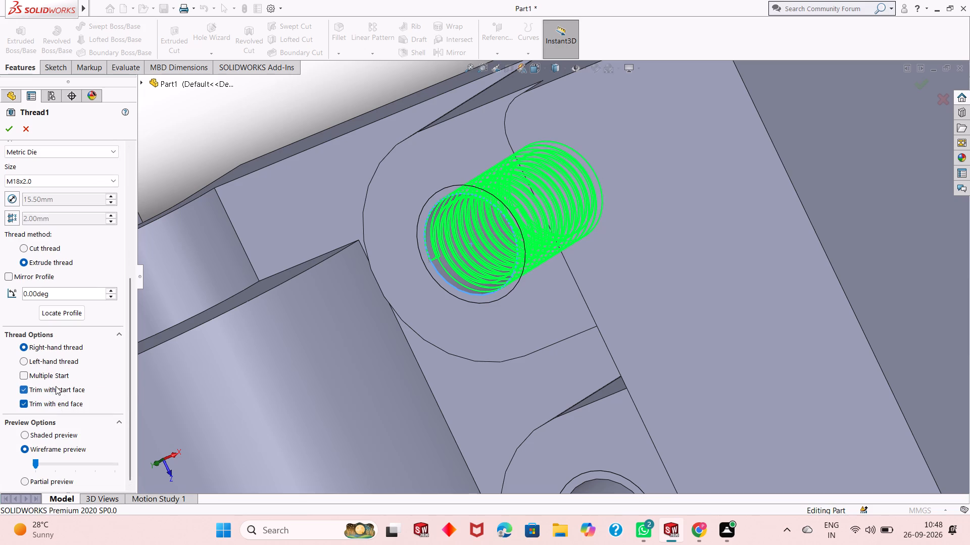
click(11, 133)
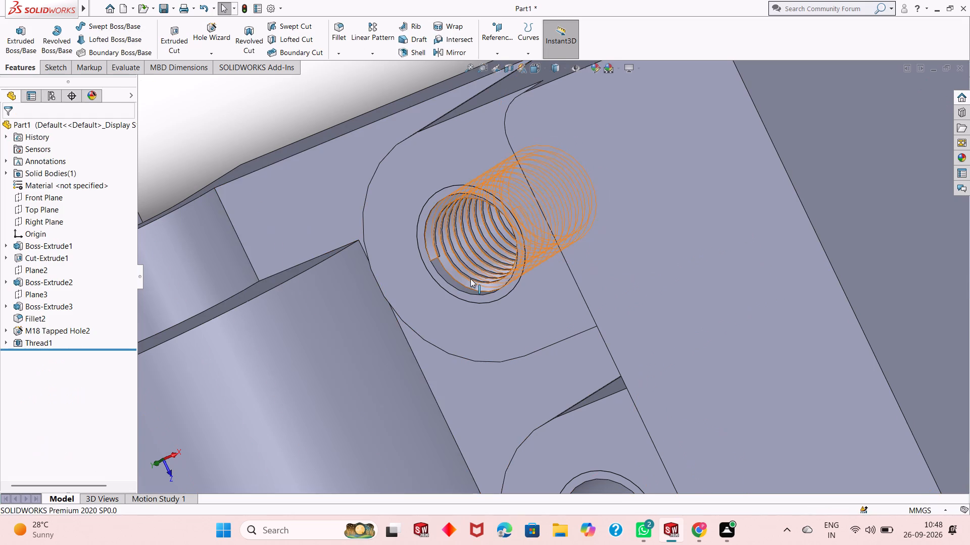
Inspect the far lug's thread and edit it to turn off trimming with both the start face and the end face.
middle_drag(470, 281, 505, 254)
middle_drag(496, 366, 487, 347)
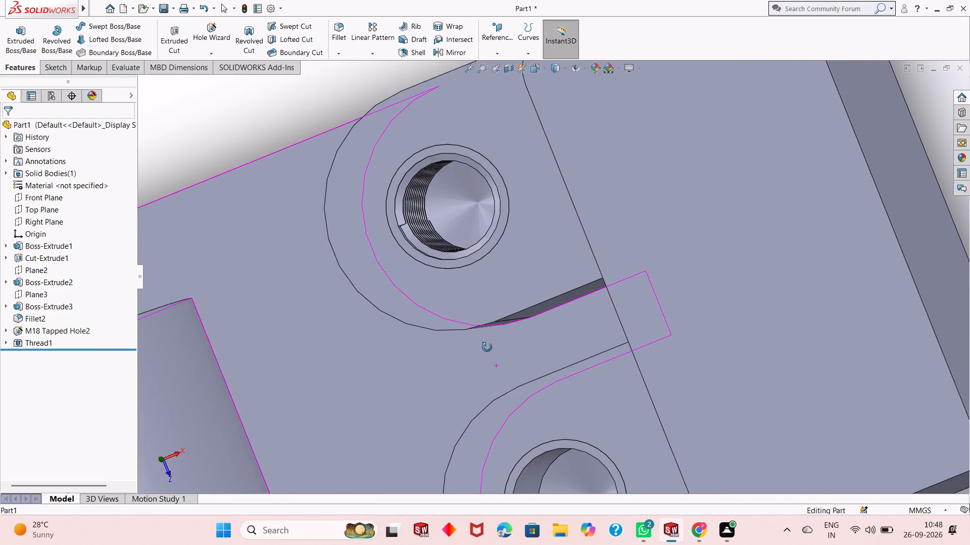
middle_drag(487, 347, 507, 309)
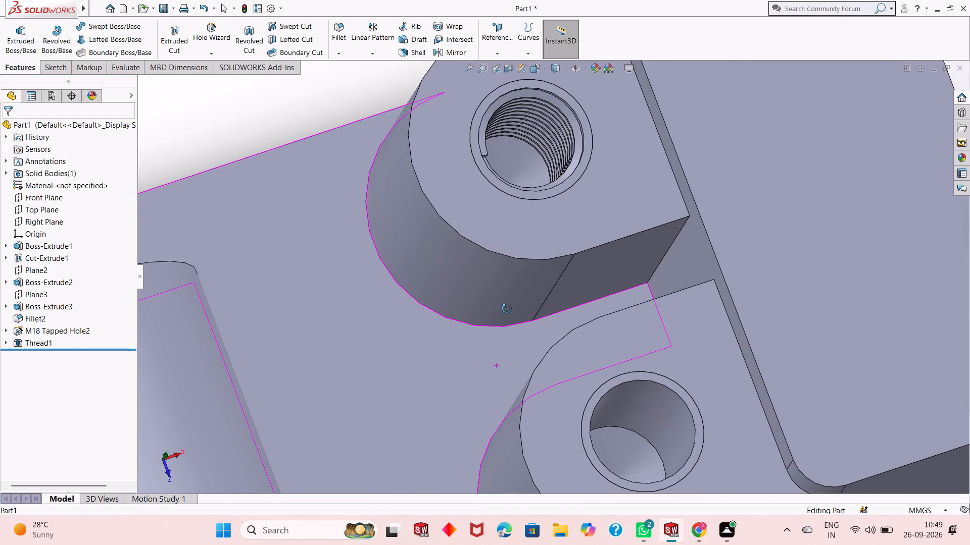
middle_drag(507, 309, 493, 388)
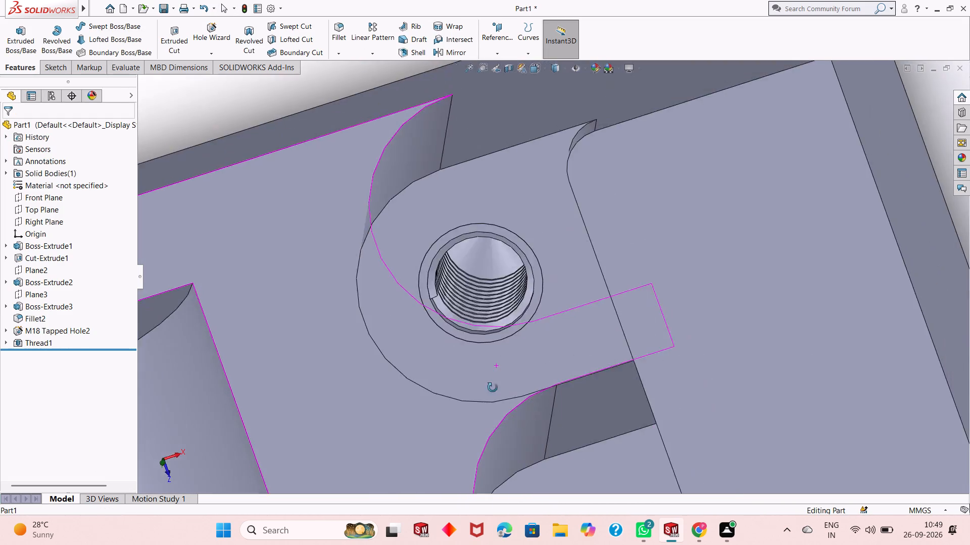
middle_drag(493, 388, 491, 205)
scroll(491, 203, up, 2)
middle_drag(507, 163, 503, 180)
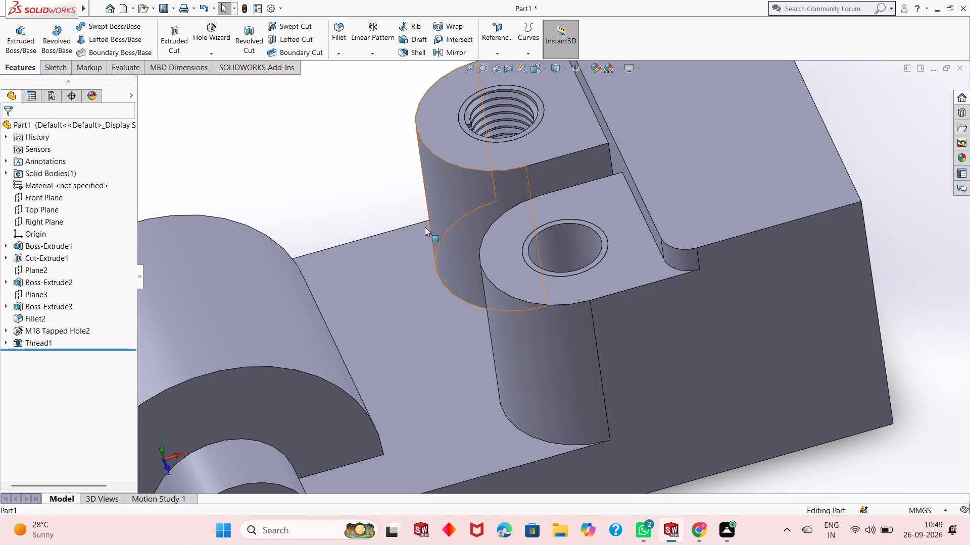
click(41, 344)
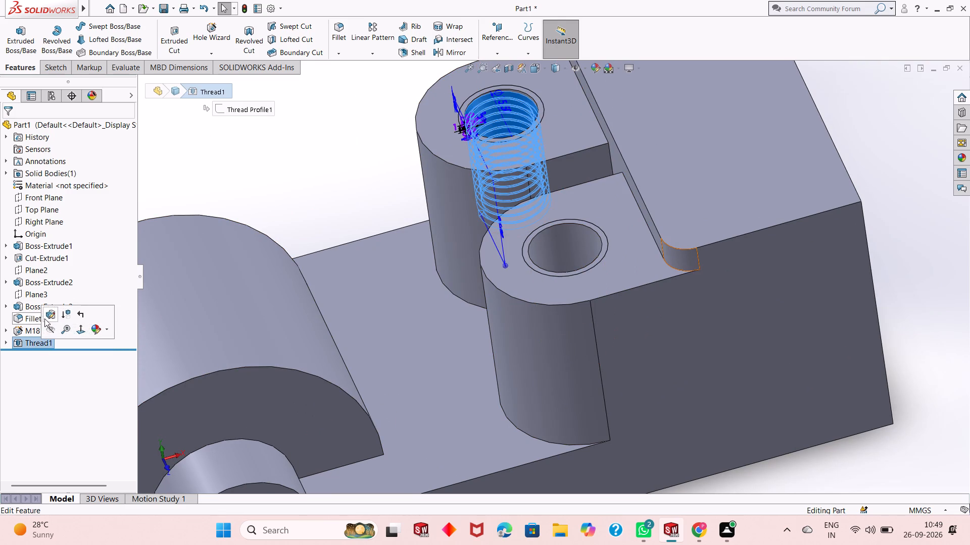
click(45, 318)
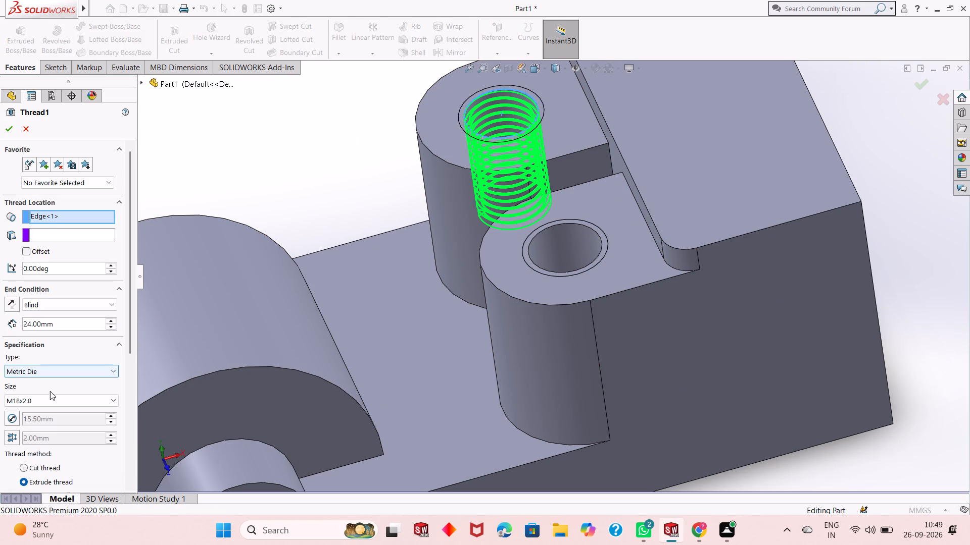
scroll(125, 387, down, 4)
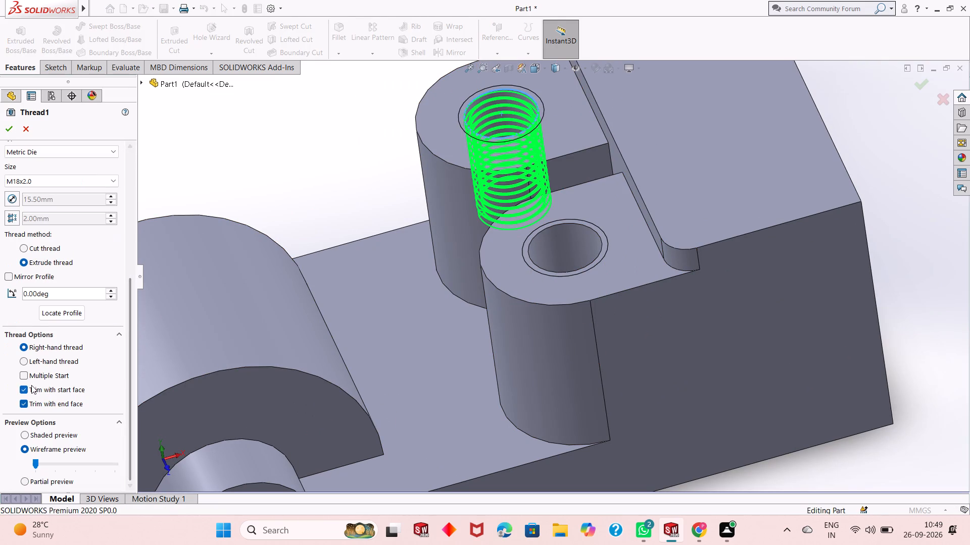
click(25, 385)
click(20, 405)
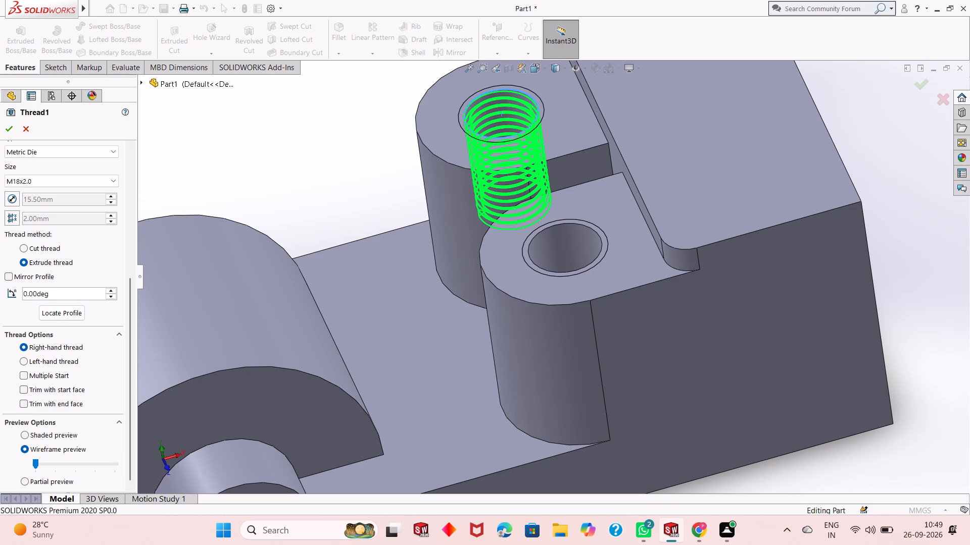
click(6, 127)
click(337, 173)
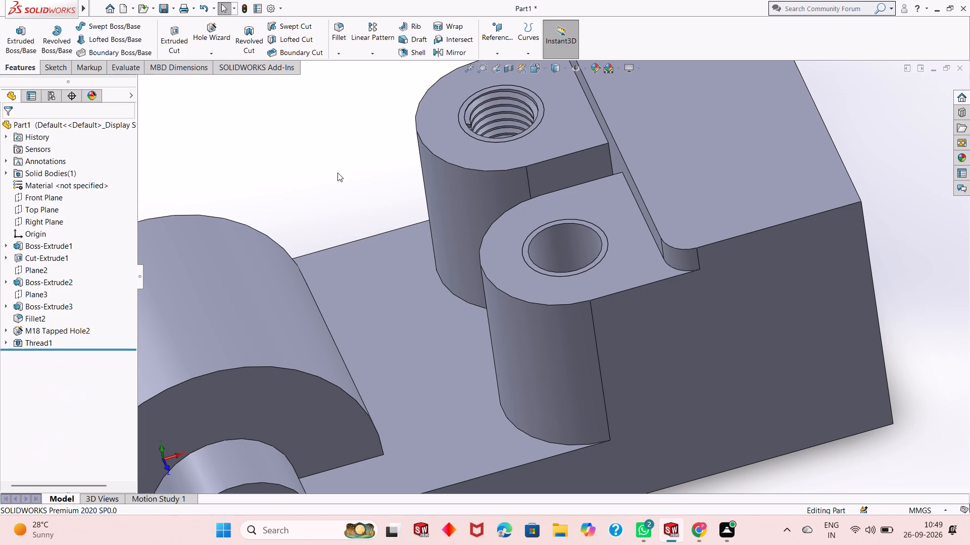
Start a Thread on the circular top edge of the near lug's hole with a blind depth of 24 mm.
middle_drag(393, 204, 399, 232)
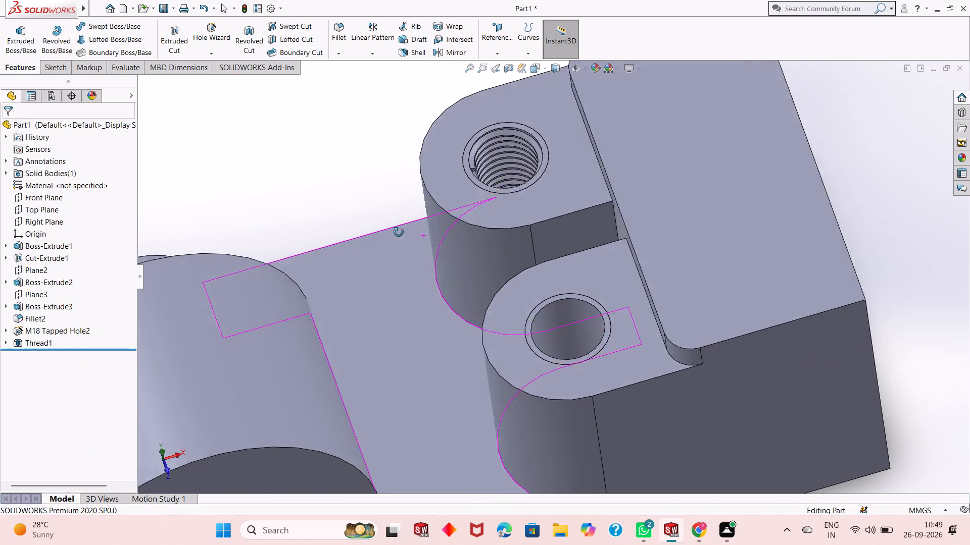
middle_drag(399, 232, 420, 216)
scroll(587, 148, down, 4)
scroll(538, 171, up, 5)
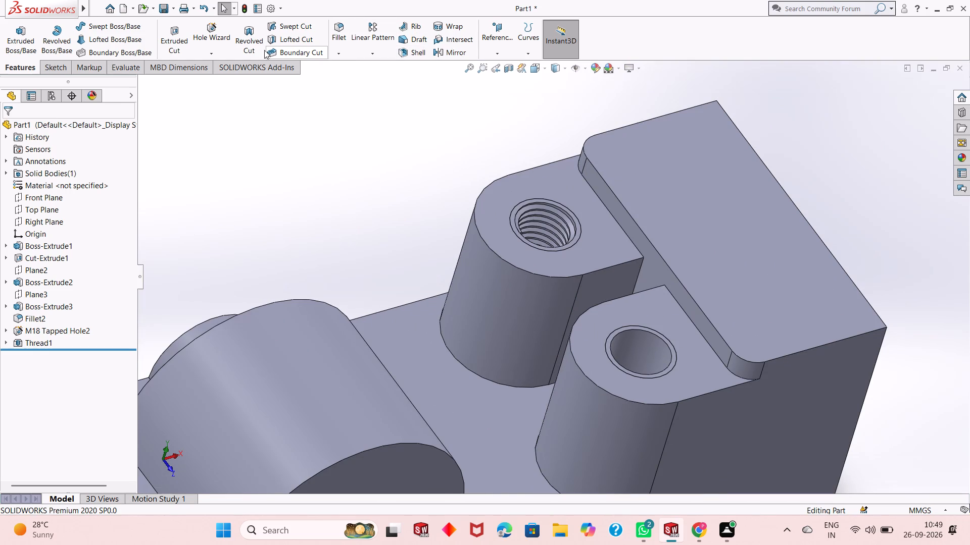
click(217, 48)
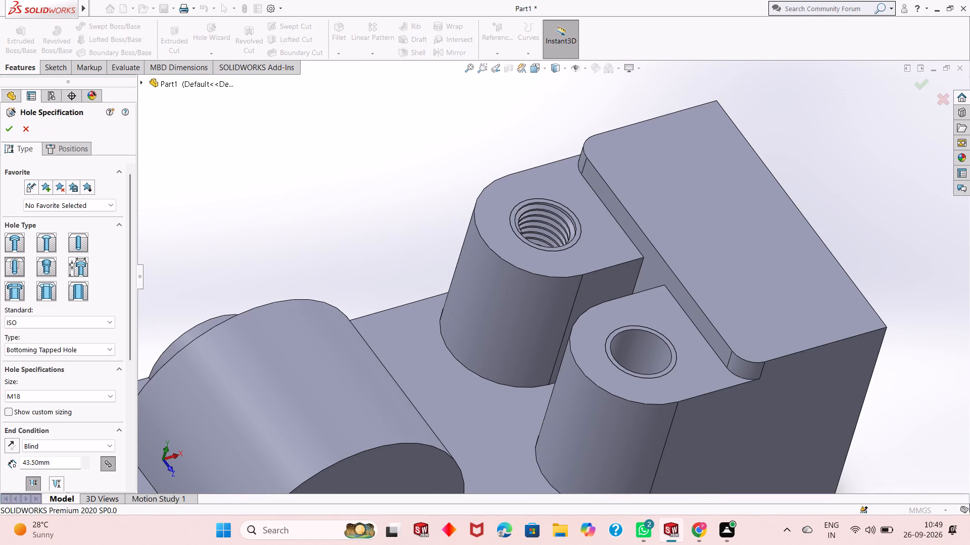
click(23, 129)
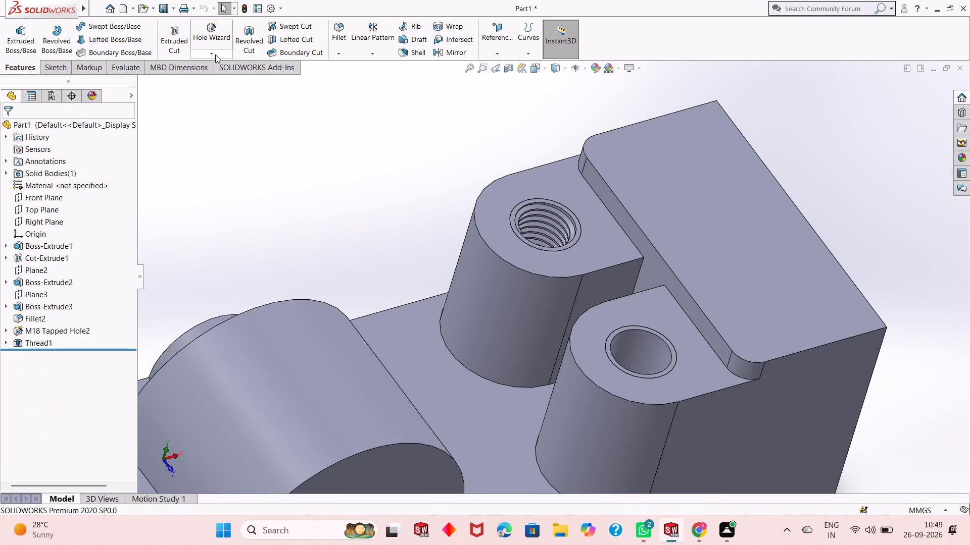
click(215, 54)
click(208, 87)
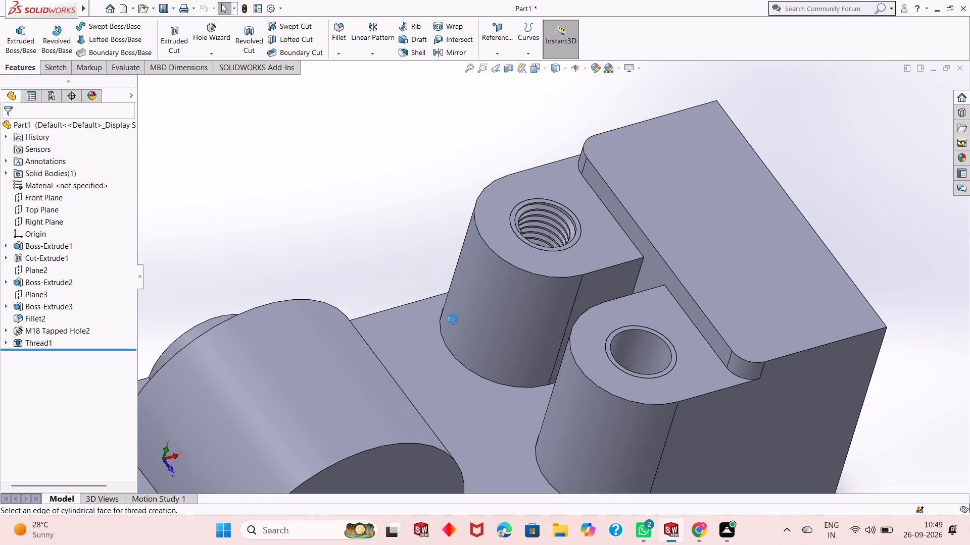
click(563, 283)
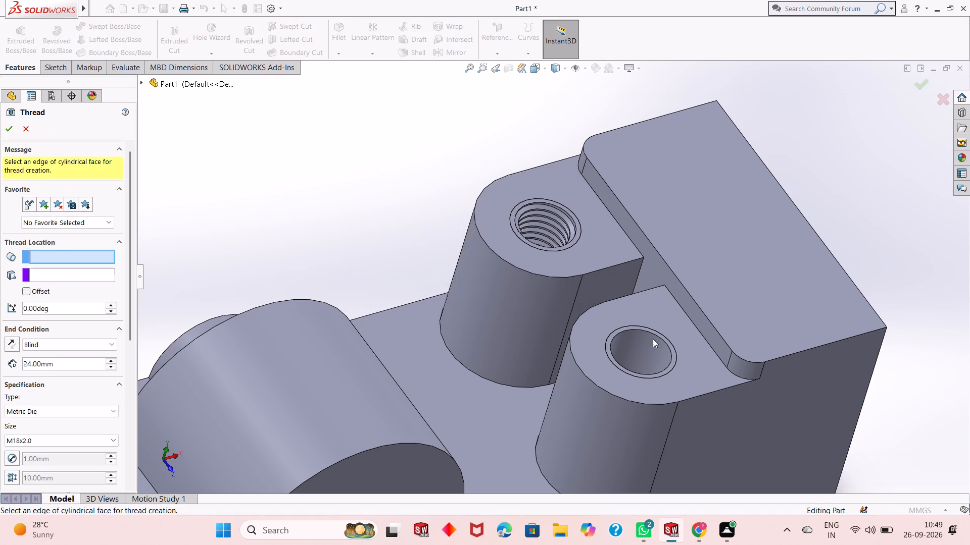
click(653, 332)
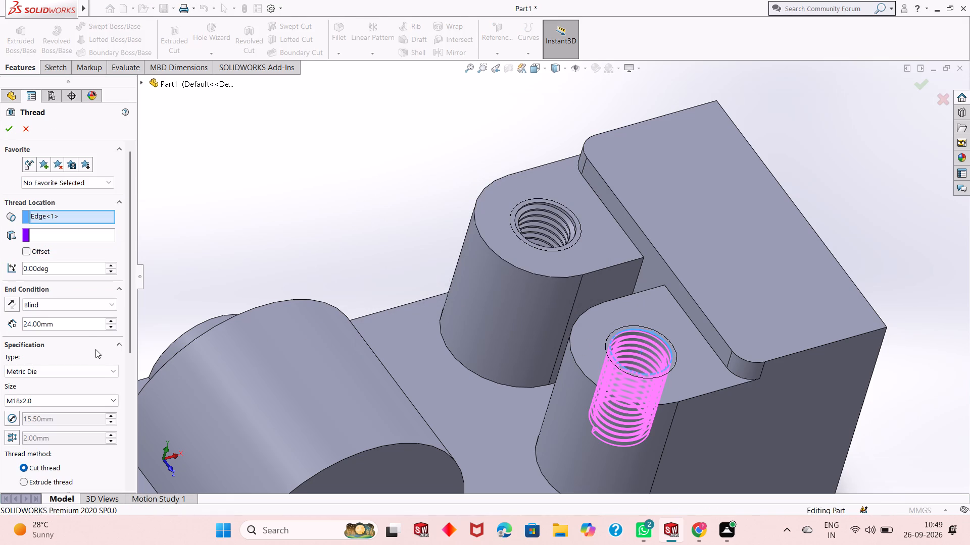
double_click(75, 326)
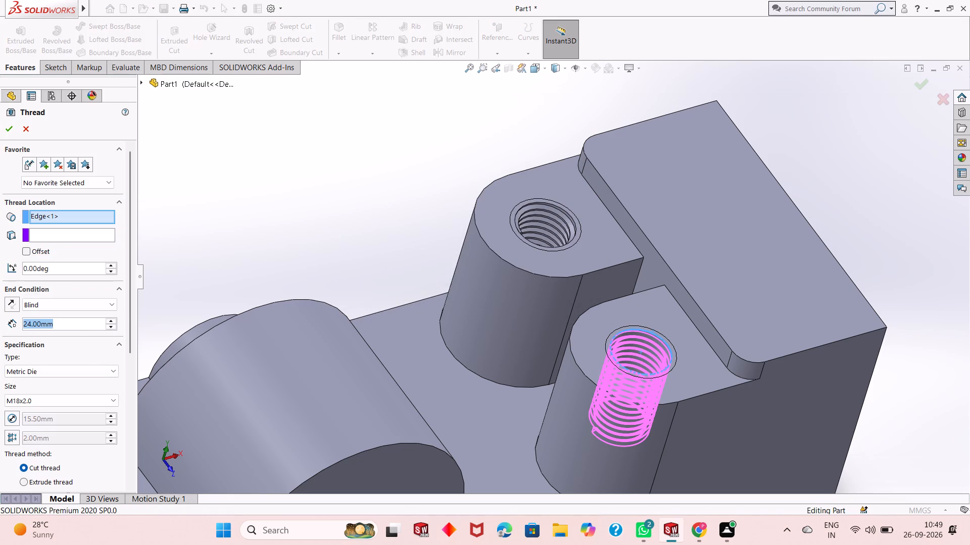
text(27)
key(BackSpace)
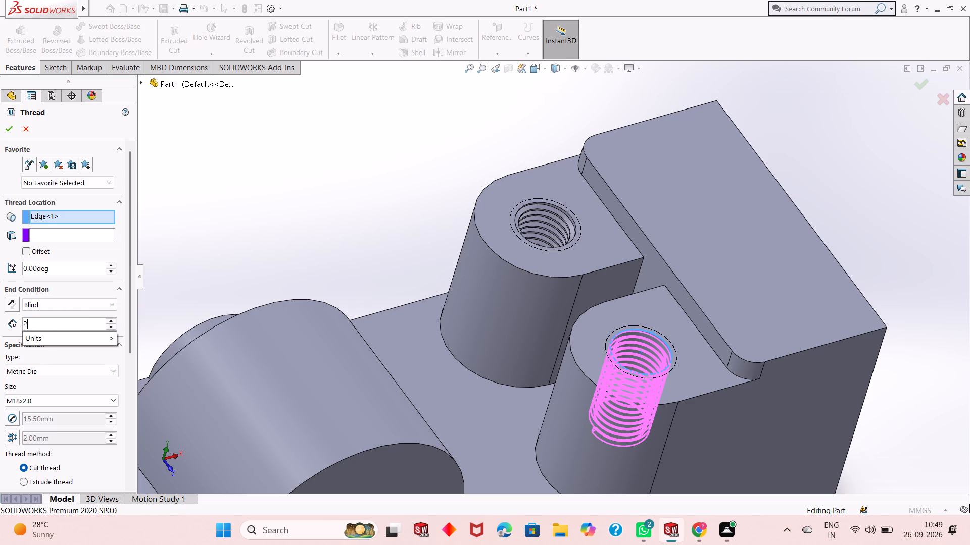
key(4)
key(Return)
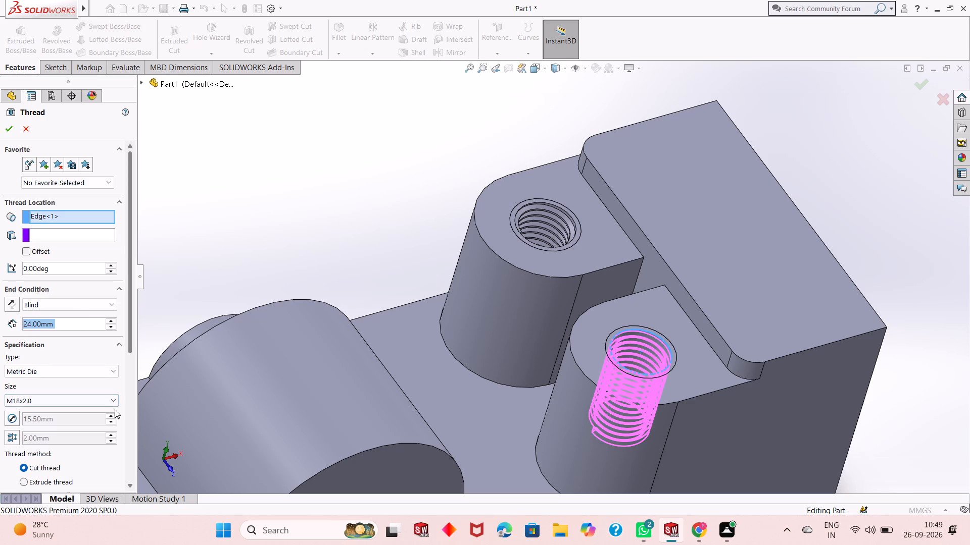
Set the near lug's M18x2.0 thread to the Extrude thread method and finish the feature.
scroll(101, 454, down, 1)
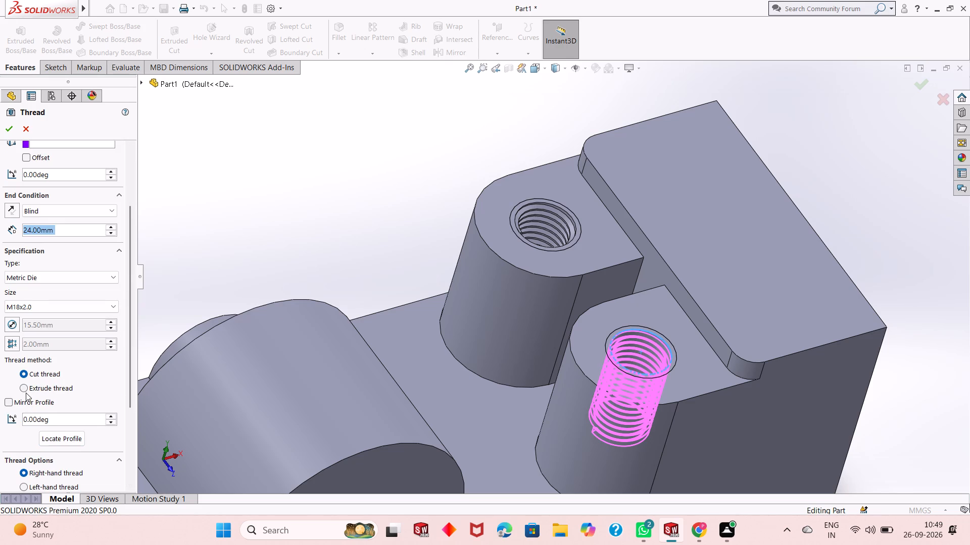
click(25, 391)
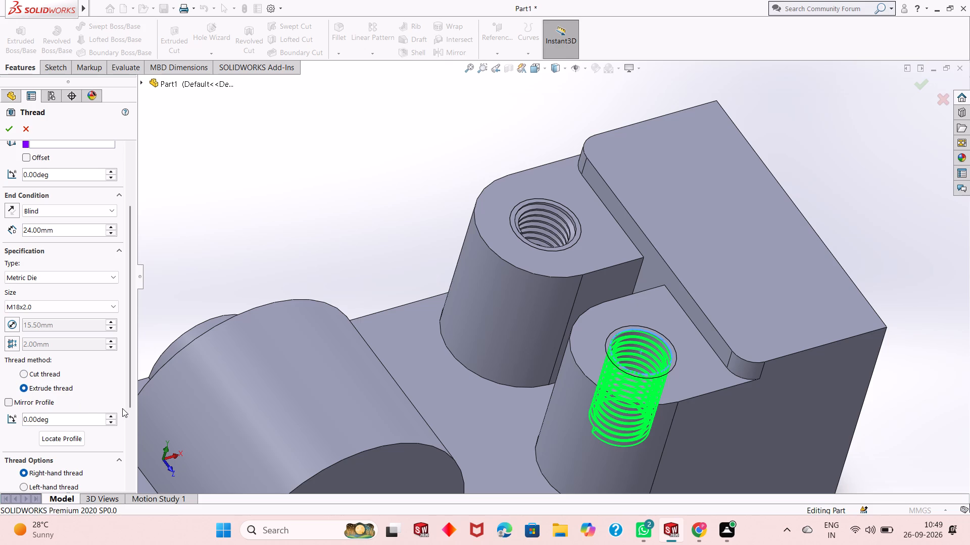
scroll(127, 419, down, 2)
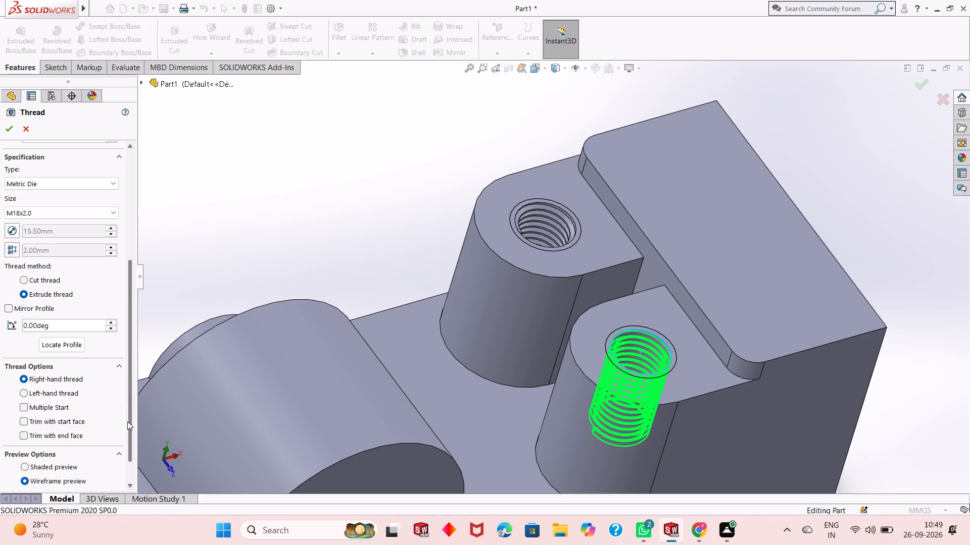
scroll(127, 421, up, 4)
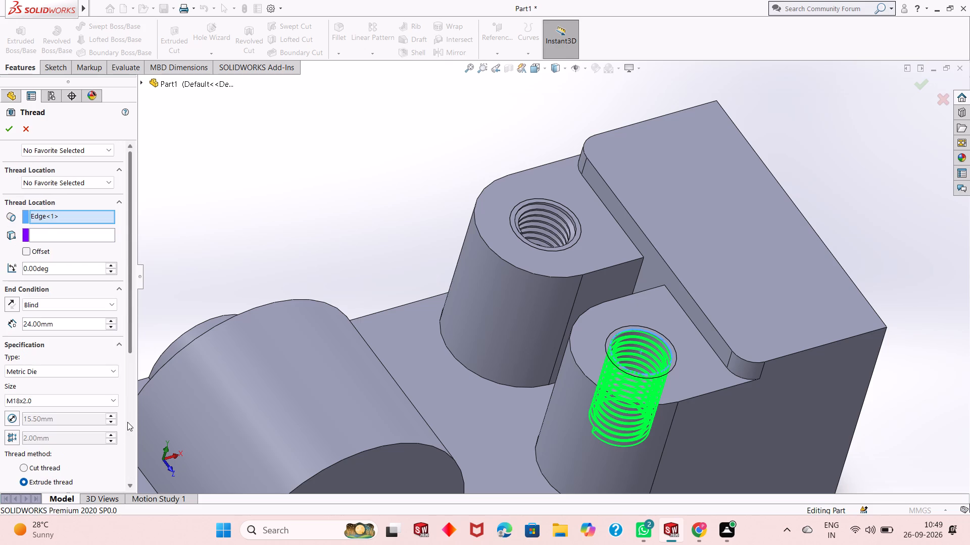
scroll(127, 422, up, 1)
scroll(127, 422, down, 1)
scroll(127, 422, up, 2)
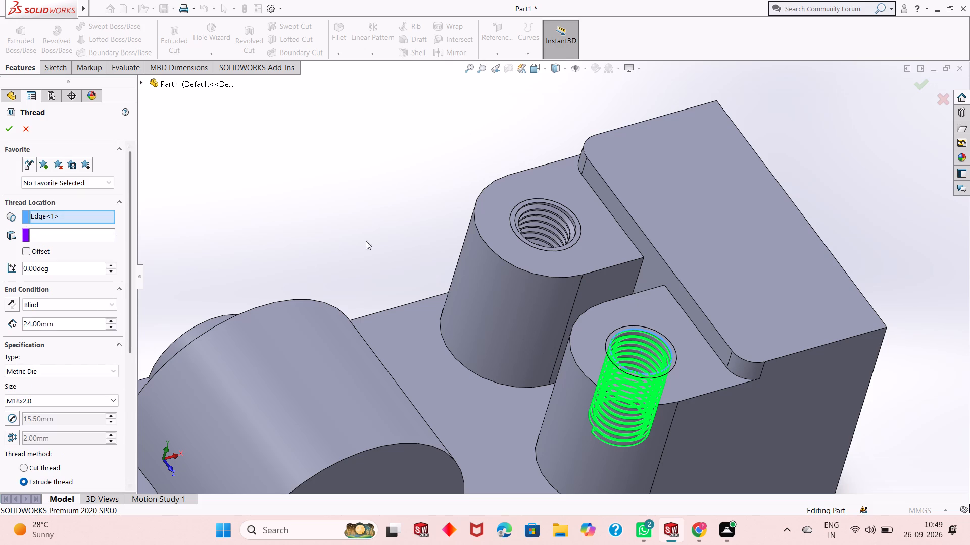
click(5, 123)
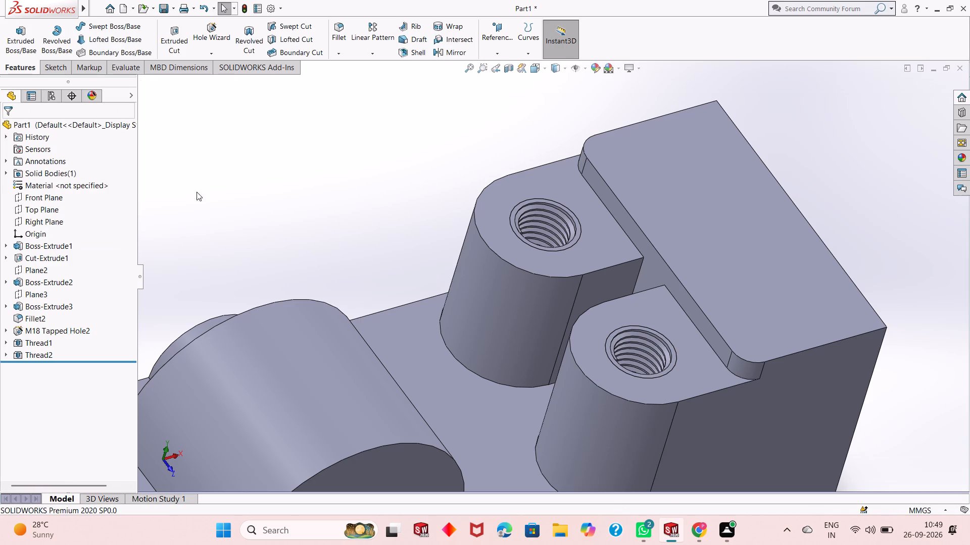
click(274, 202)
Edit the extrusion of the two rounded lugs and set its blind depth to 39 mm.
scroll(323, 232, up, 3)
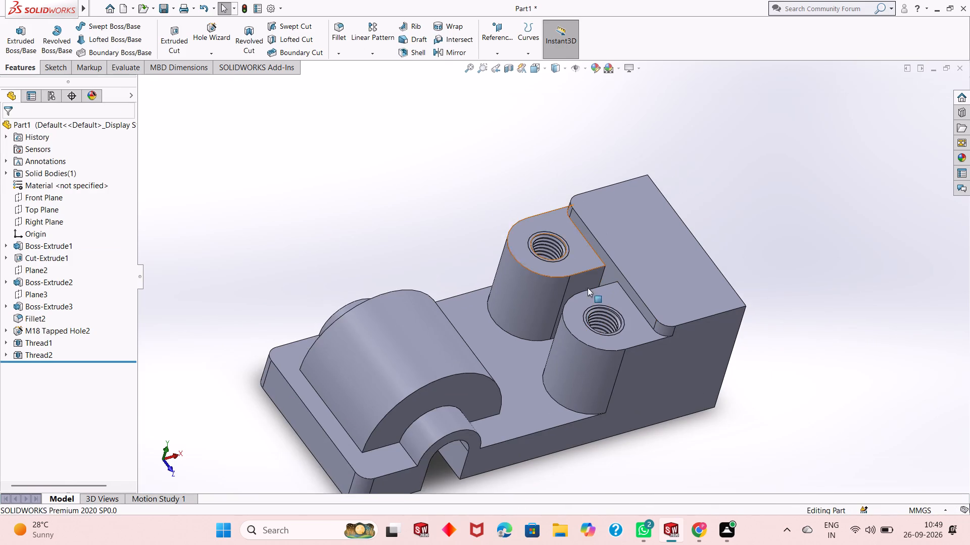
middle_drag(574, 307, 579, 224)
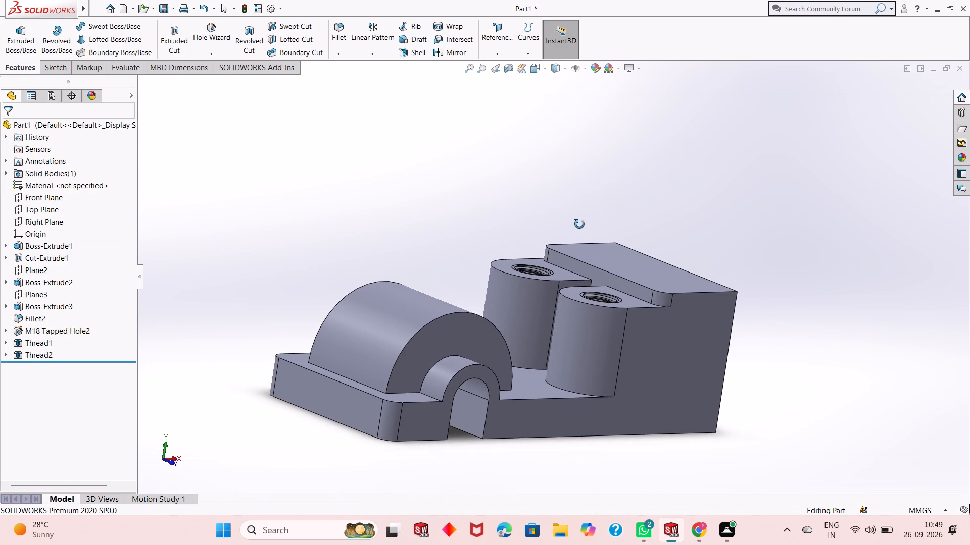
middle_drag(579, 224, 574, 241)
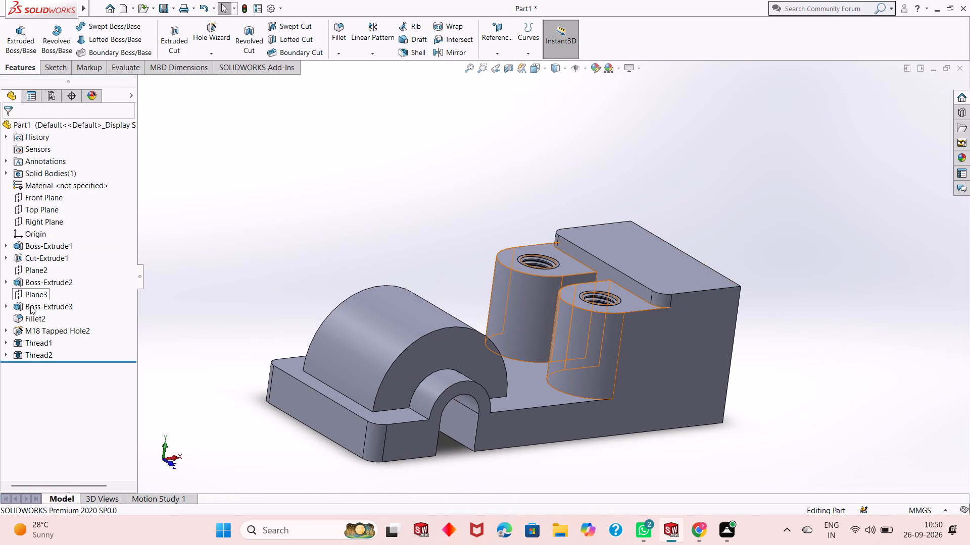
click(31, 307)
click(39, 283)
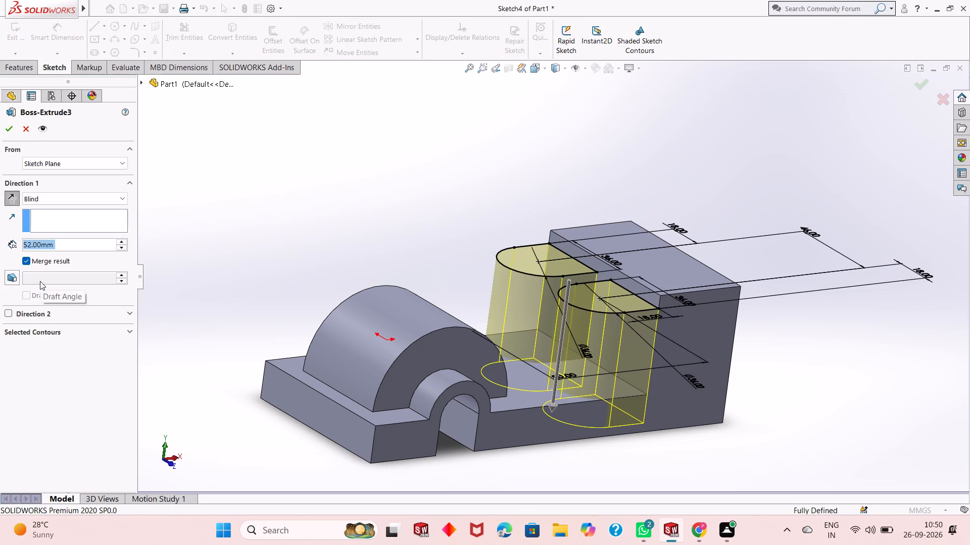
text(39)
key(Return)
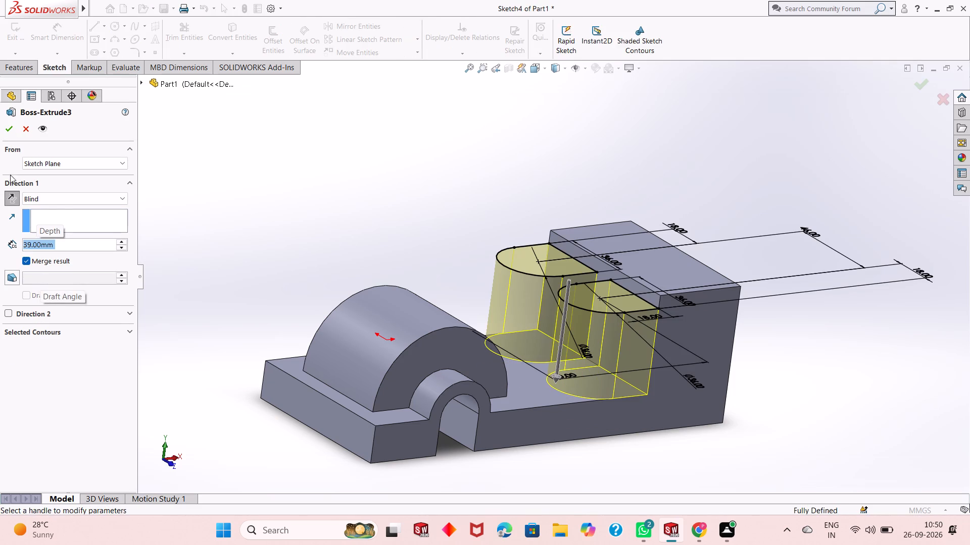
click(6, 125)
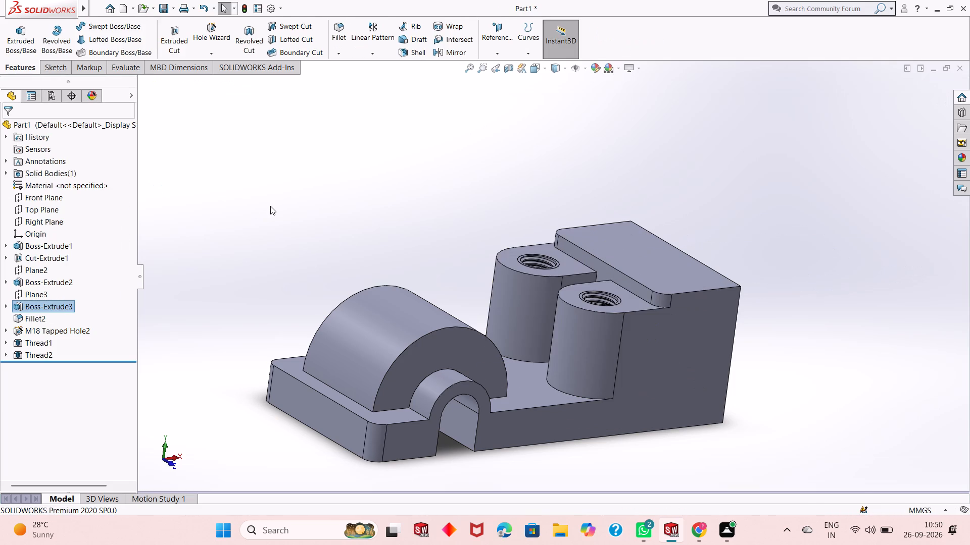
click(270, 206)
Examine the whole part from several angles, checking both lugs, their threaded holes and the half-ring boss.
scroll(535, 237, up, 1)
scroll(706, 325, down, 2)
scroll(548, 318, up, 1)
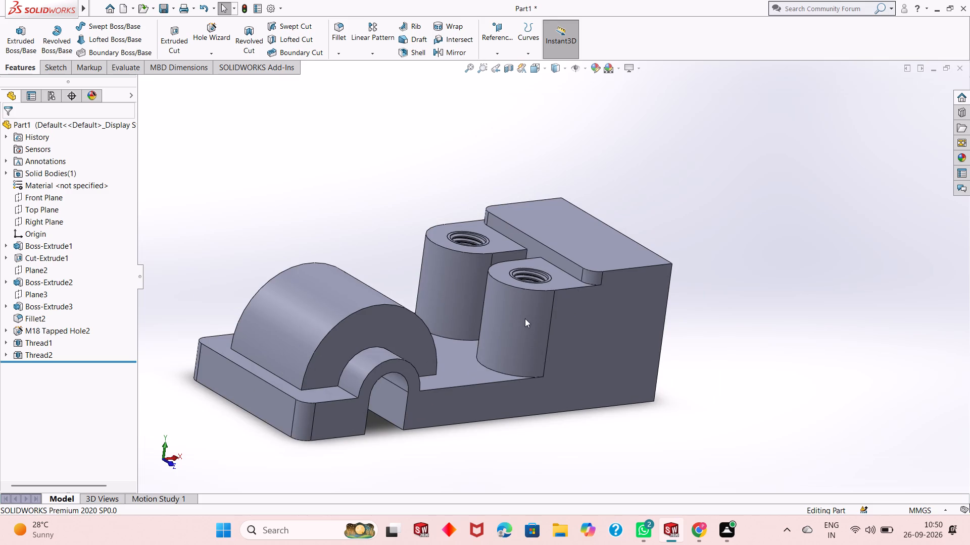
middle_drag(525, 320, 514, 331)
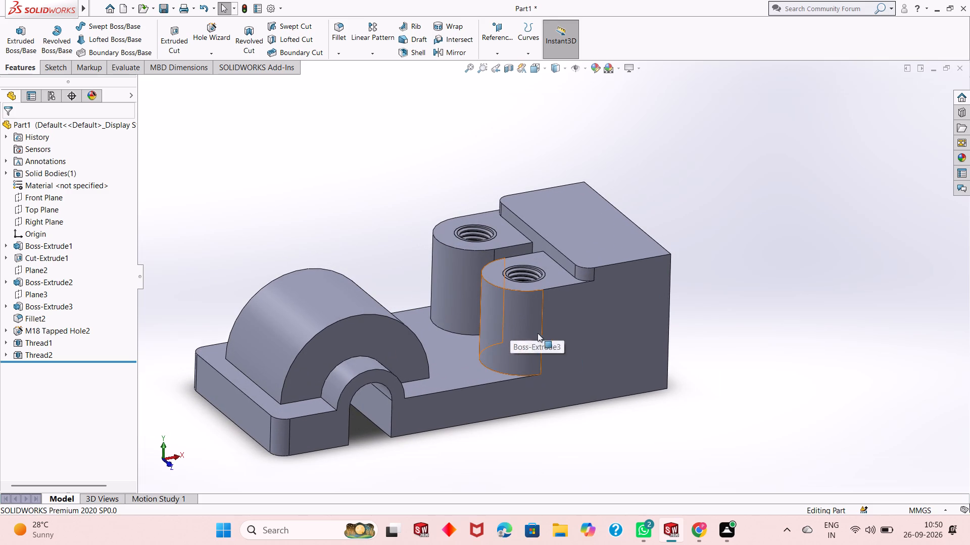
middle_drag(619, 456, 625, 449)
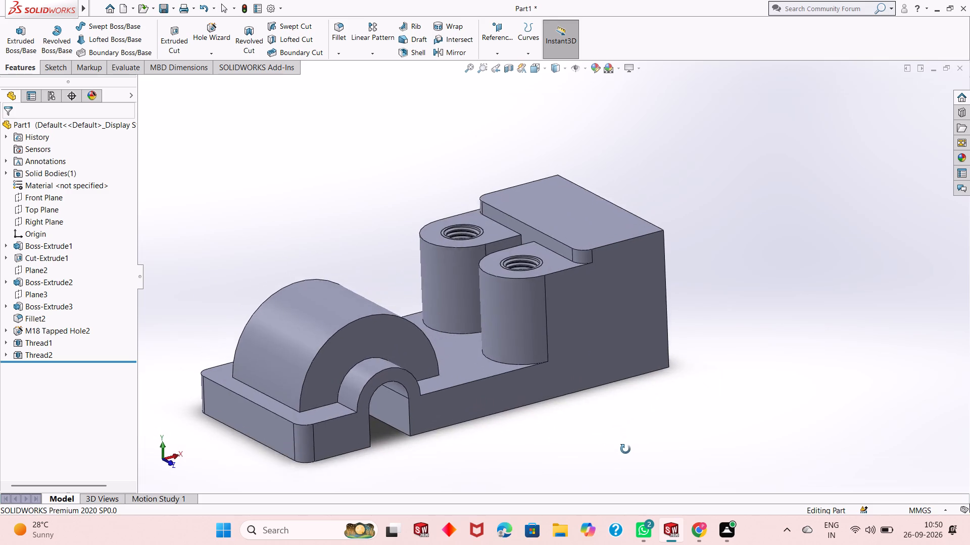
middle_drag(625, 449, 622, 469)
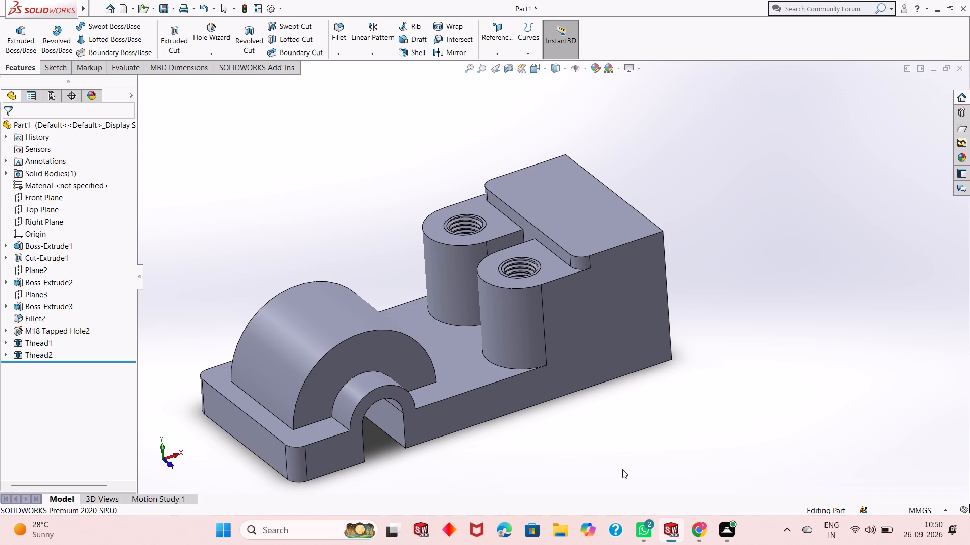
scroll(615, 469, down, 1)
scroll(611, 467, up, 2)
scroll(344, 305, down, 2)
scroll(509, 292, down, 2)
scroll(535, 331, up, 5)
scroll(563, 216, down, 2)
scroll(541, 295, down, 2)
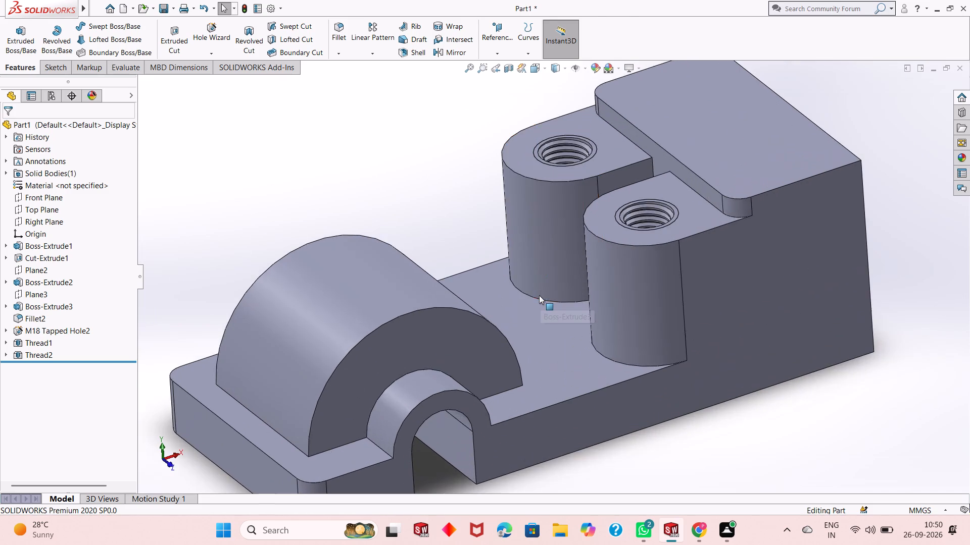
scroll(538, 305, up, 2)
scroll(538, 305, down, 3)
scroll(536, 306, up, 3)
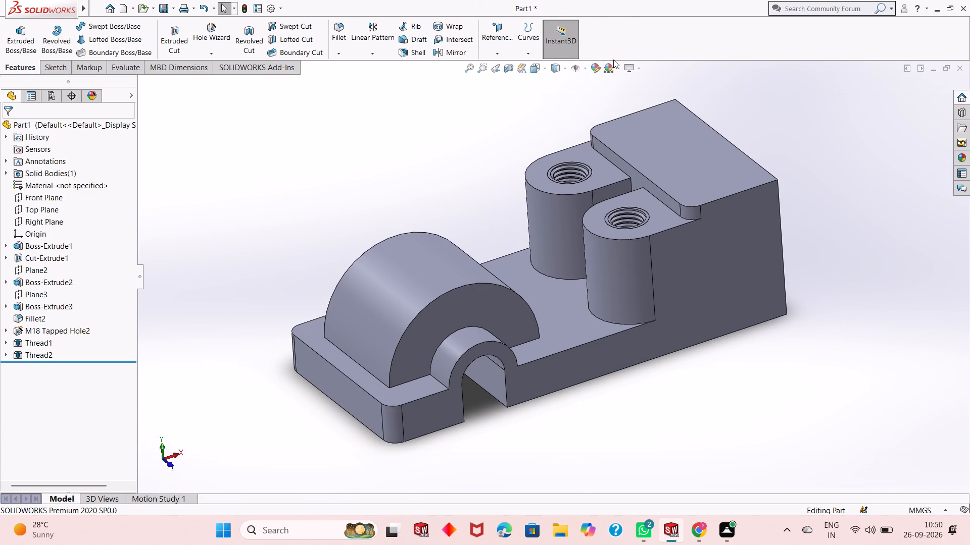
Edit the appearance of the whole part, trying several swatches and shades, and color it golden yellow.
click(598, 67)
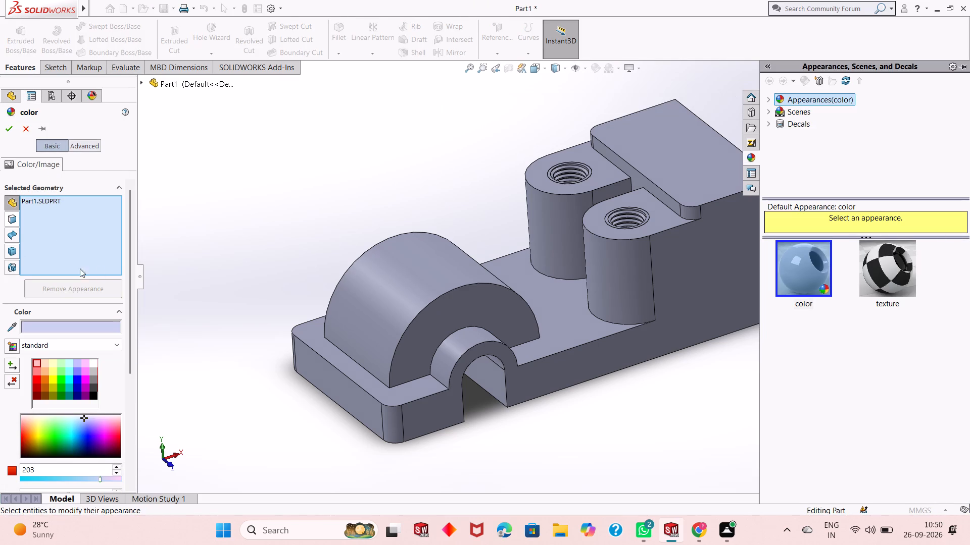
click(48, 371)
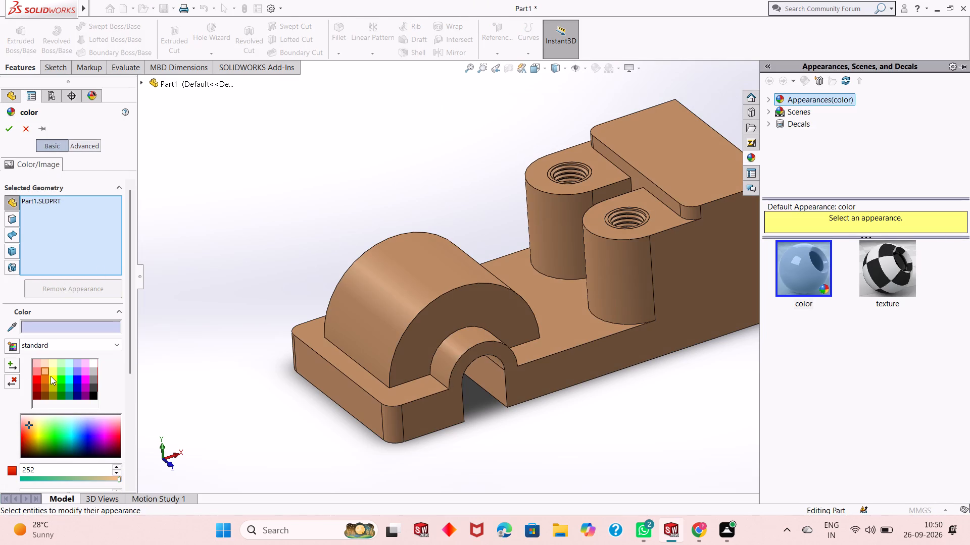
click(51, 377)
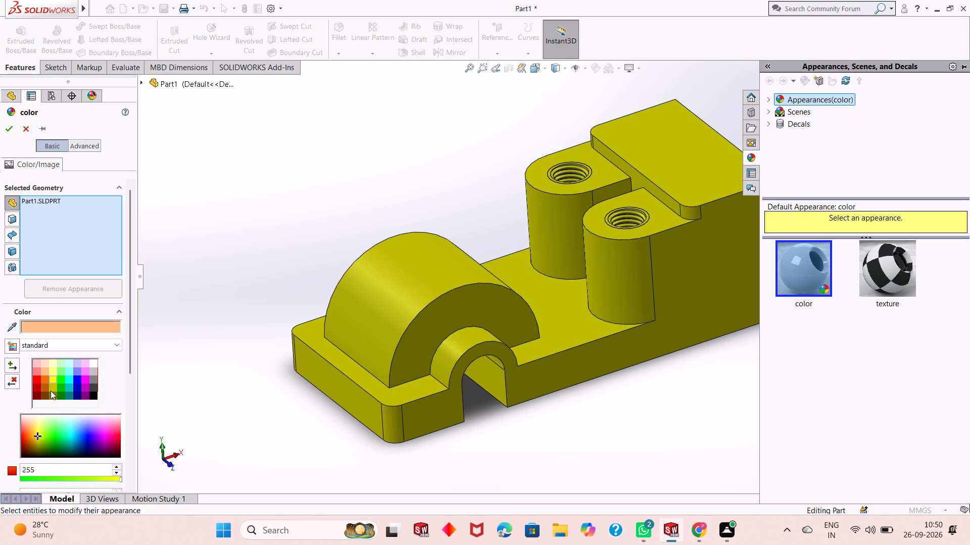
click(51, 387)
click(53, 368)
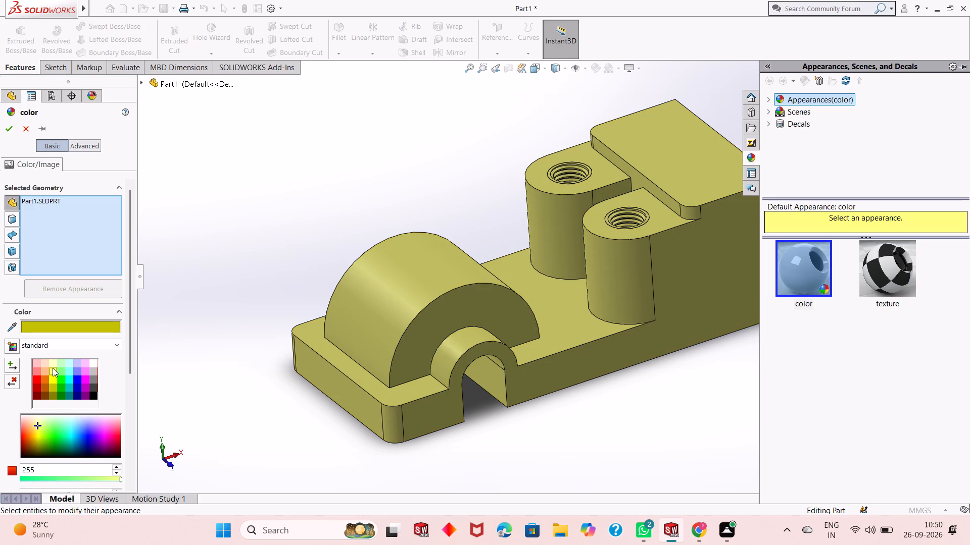
click(40, 435)
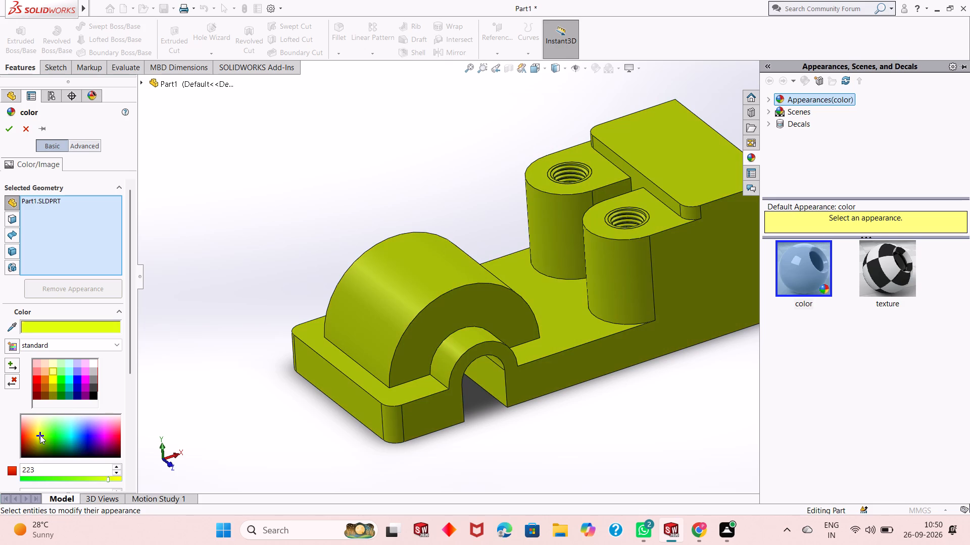
click(38, 435)
click(38, 427)
click(37, 427)
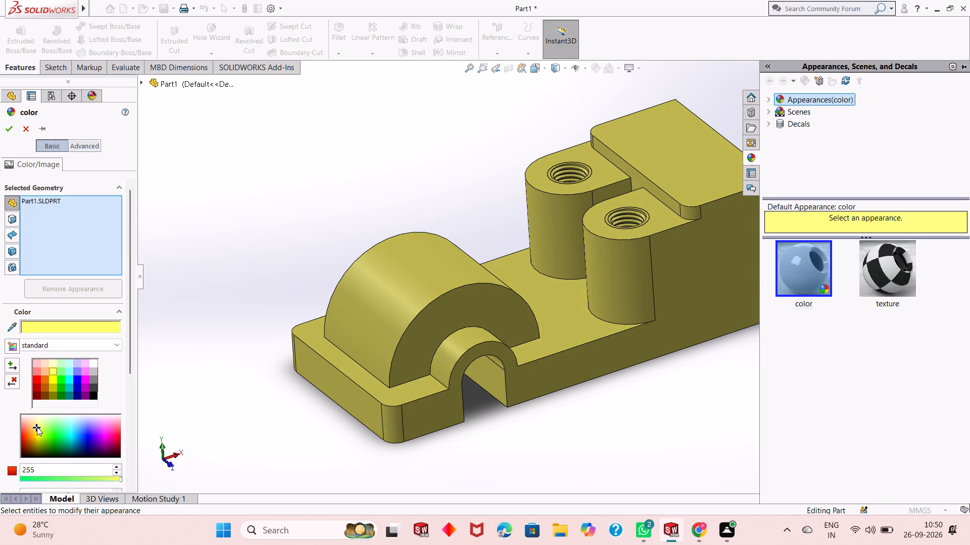
click(37, 428)
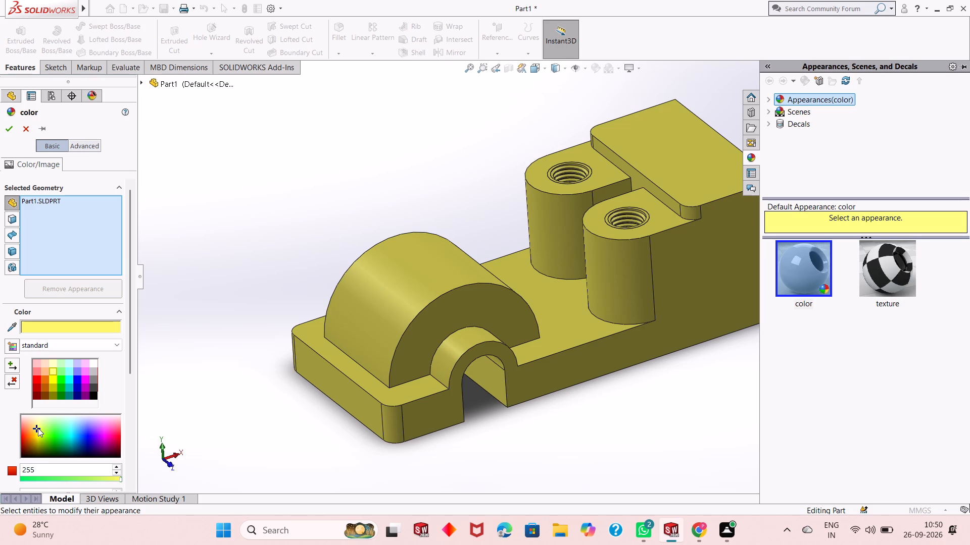
click(35, 432)
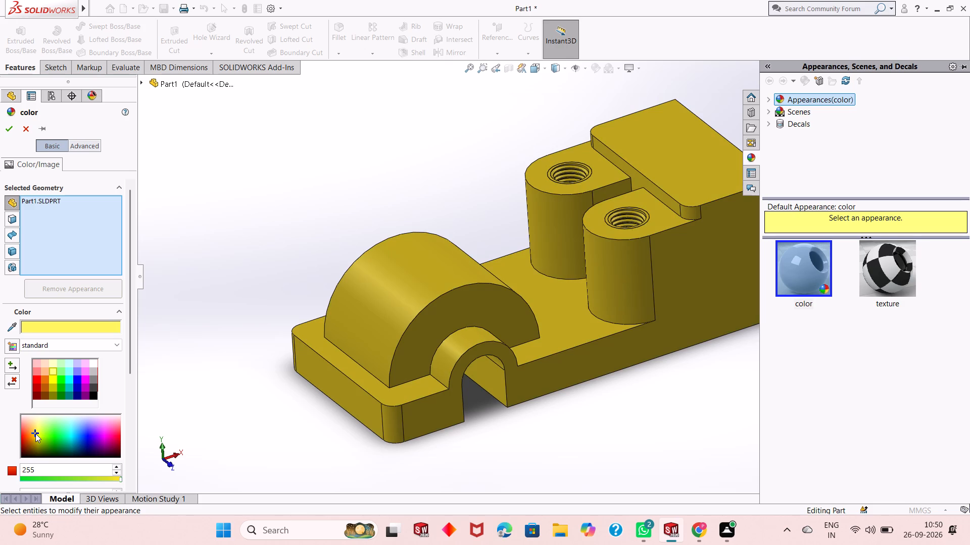
click(5, 137)
click(6, 132)
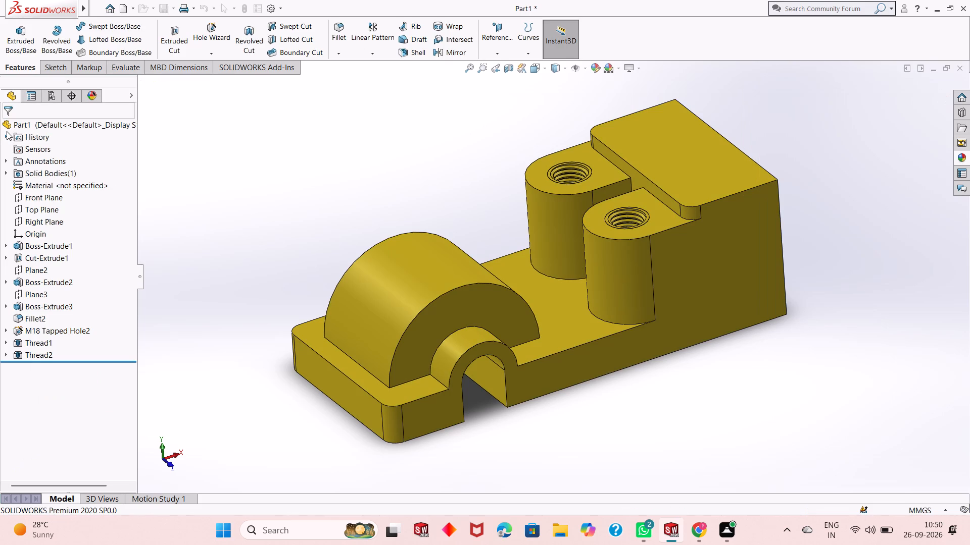
Apply the polished aluminum appearance from the Metal appearances to only the thread feature in the near lug's hole.
scroll(484, 291, up, 1)
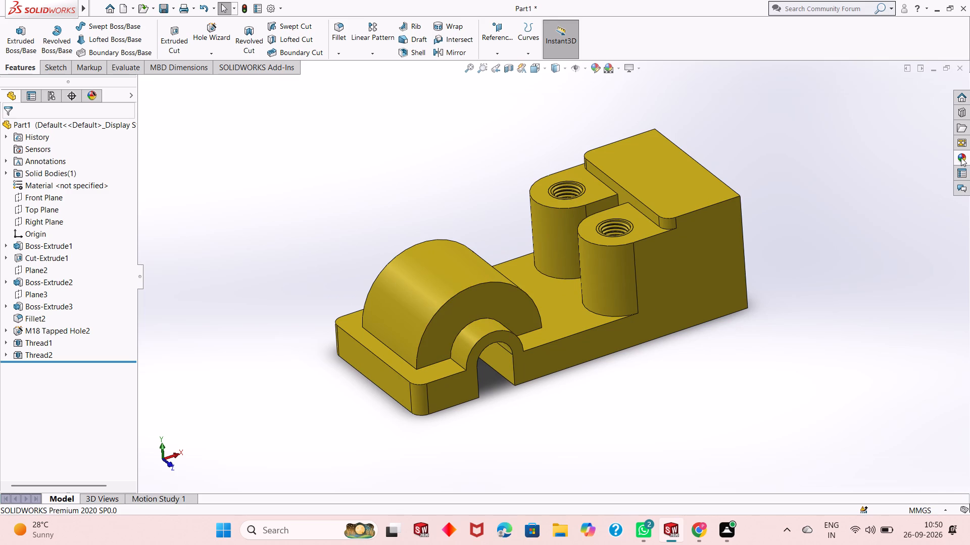
click(961, 157)
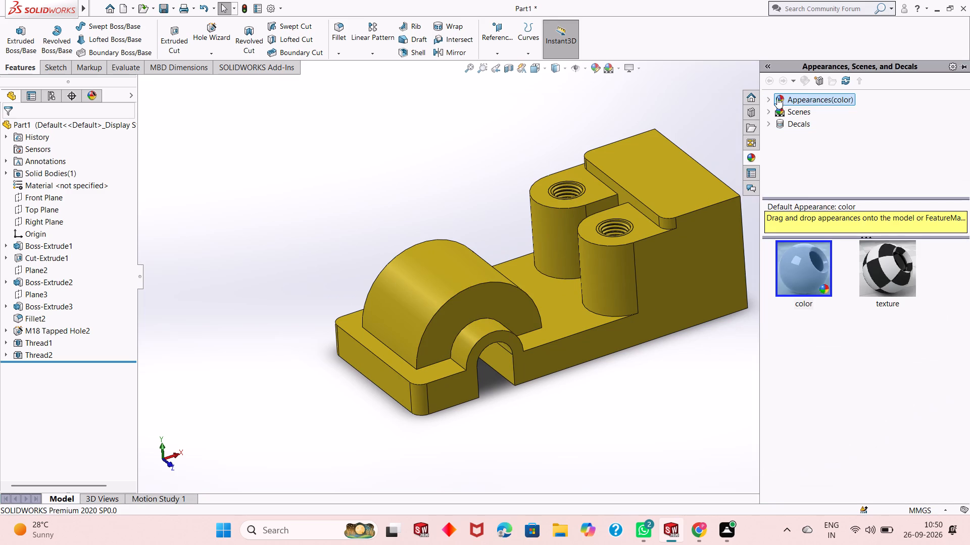
click(770, 97)
click(806, 125)
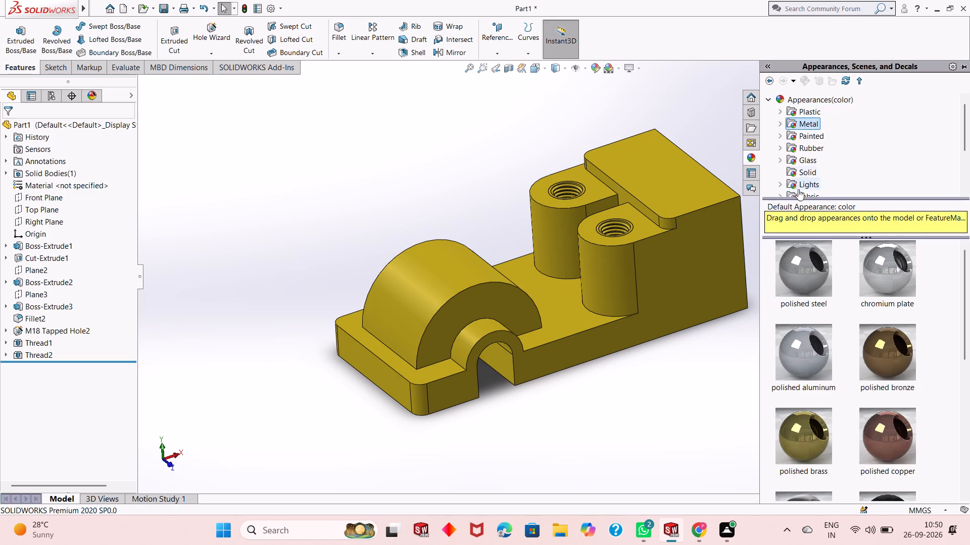
click(810, 353)
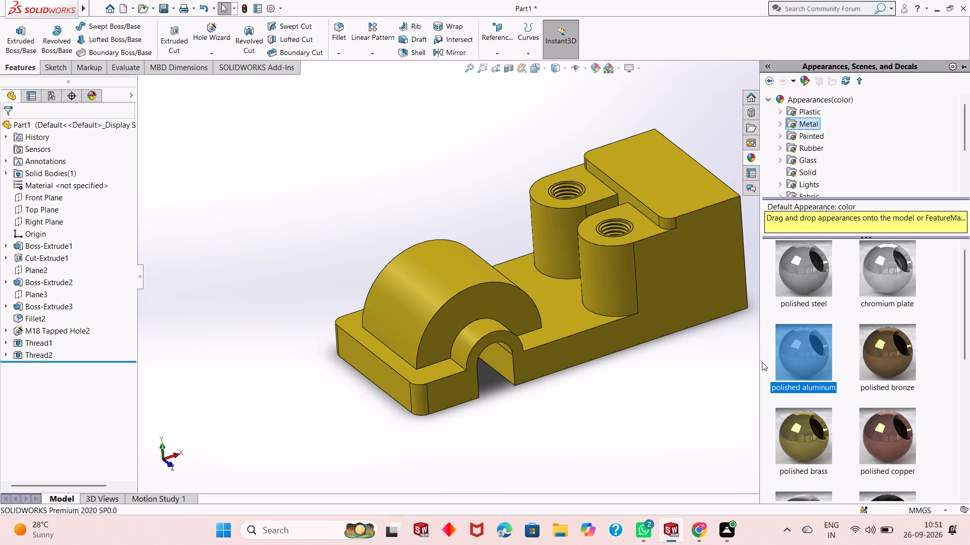
drag(813, 354, 622, 223)
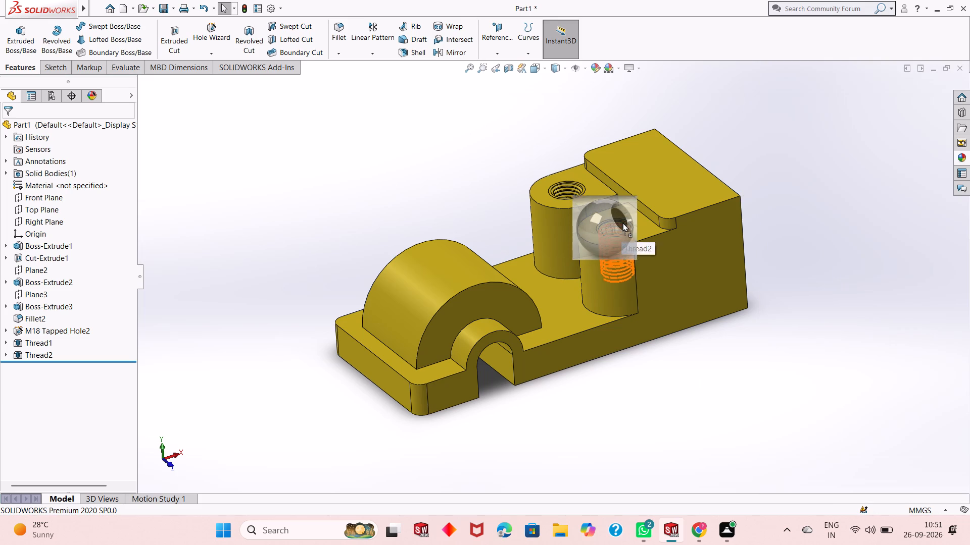
drag(622, 223, 626, 220)
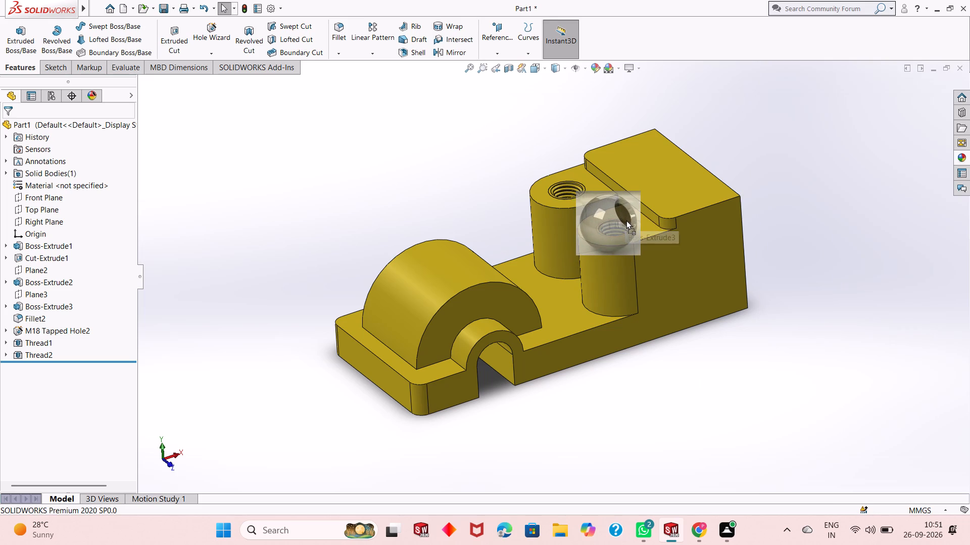
drag(626, 220, 625, 224)
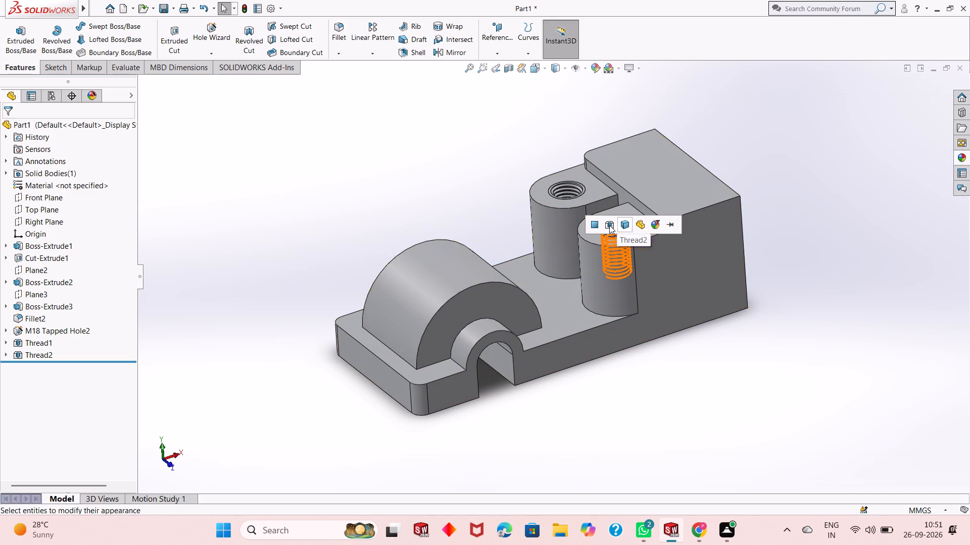
click(608, 225)
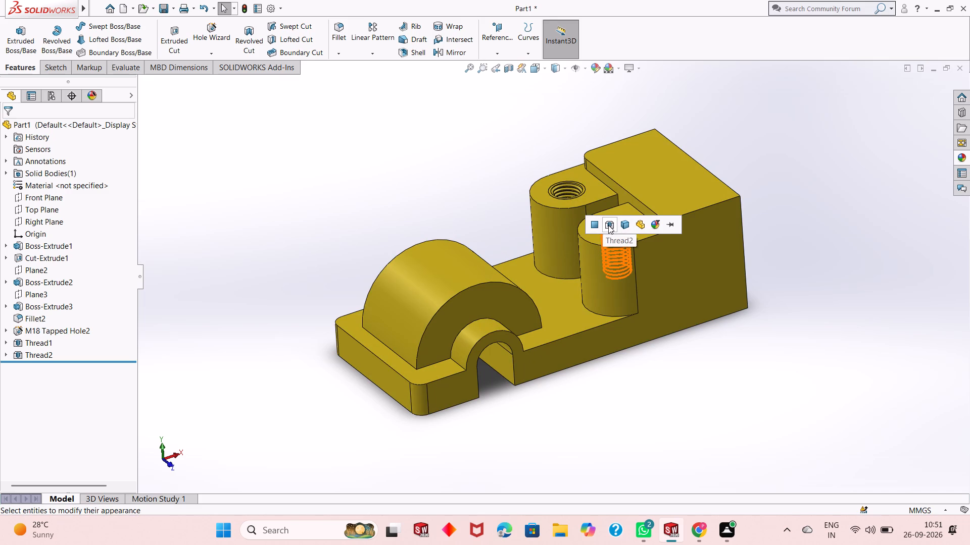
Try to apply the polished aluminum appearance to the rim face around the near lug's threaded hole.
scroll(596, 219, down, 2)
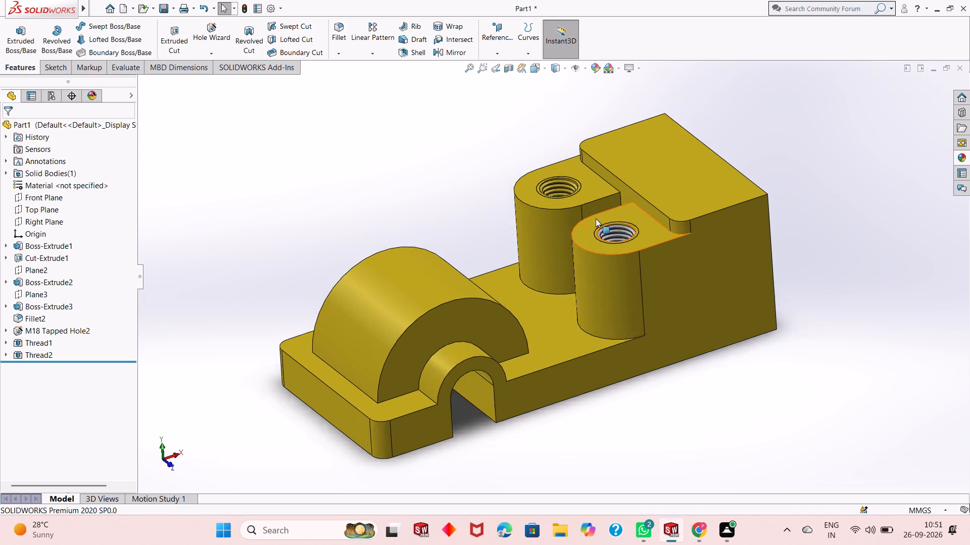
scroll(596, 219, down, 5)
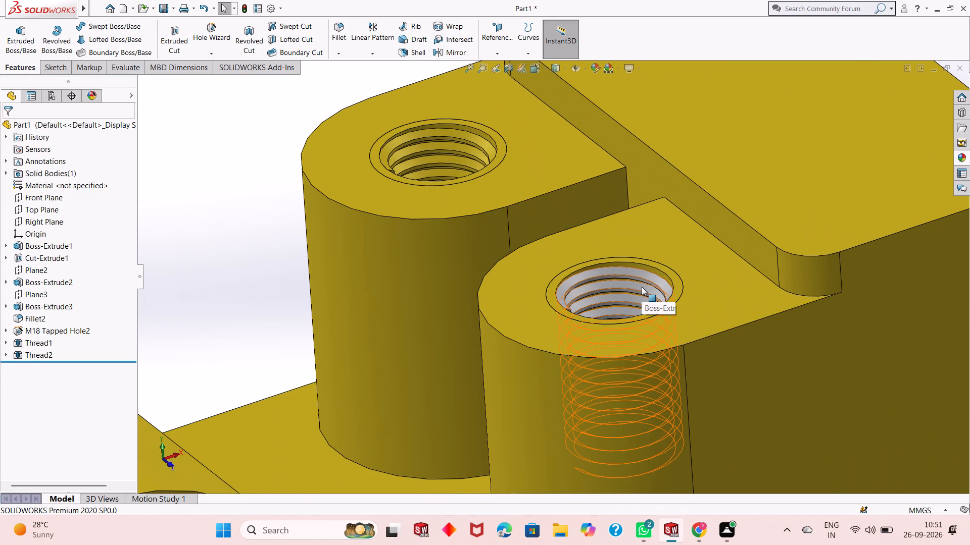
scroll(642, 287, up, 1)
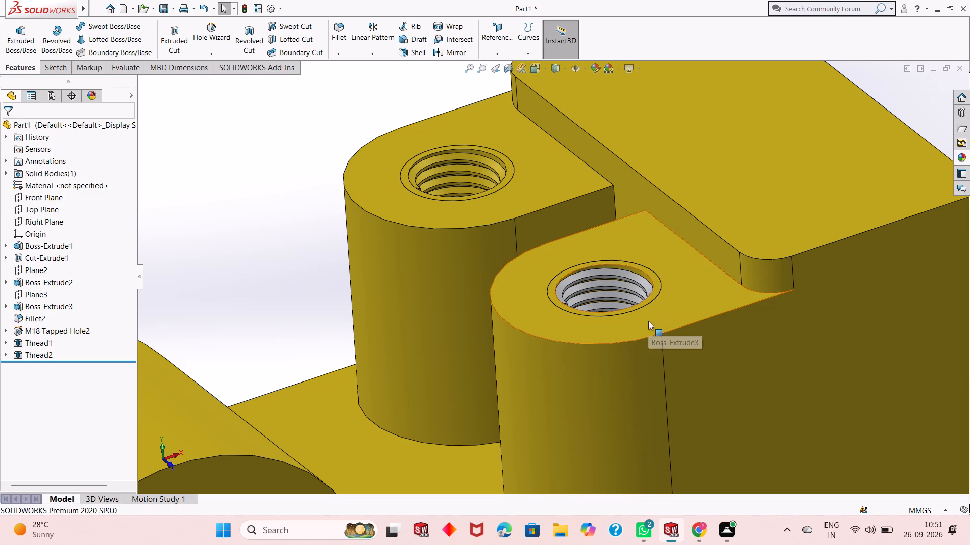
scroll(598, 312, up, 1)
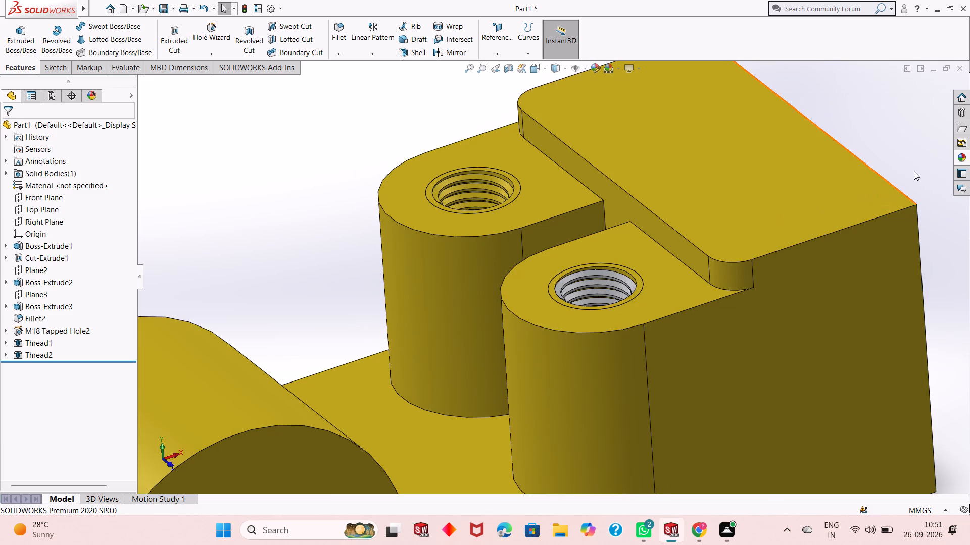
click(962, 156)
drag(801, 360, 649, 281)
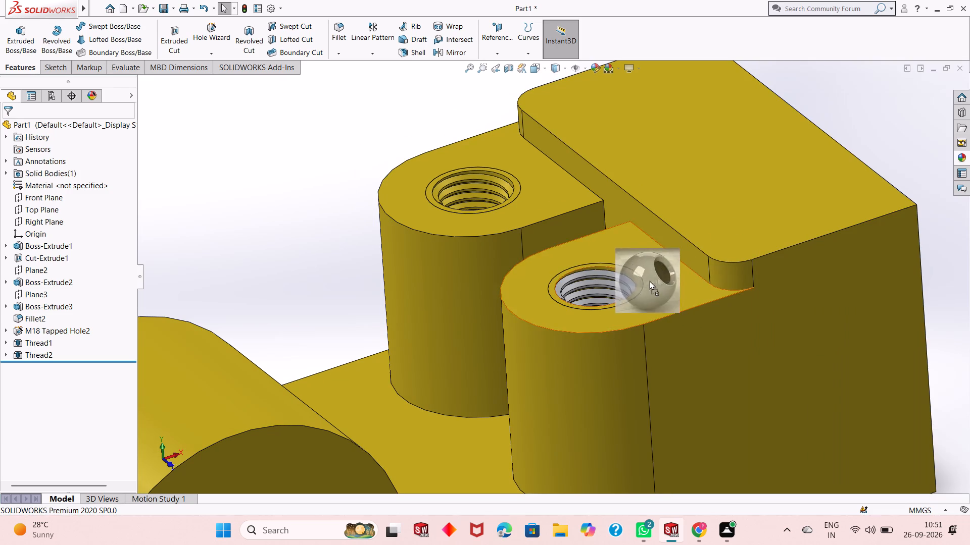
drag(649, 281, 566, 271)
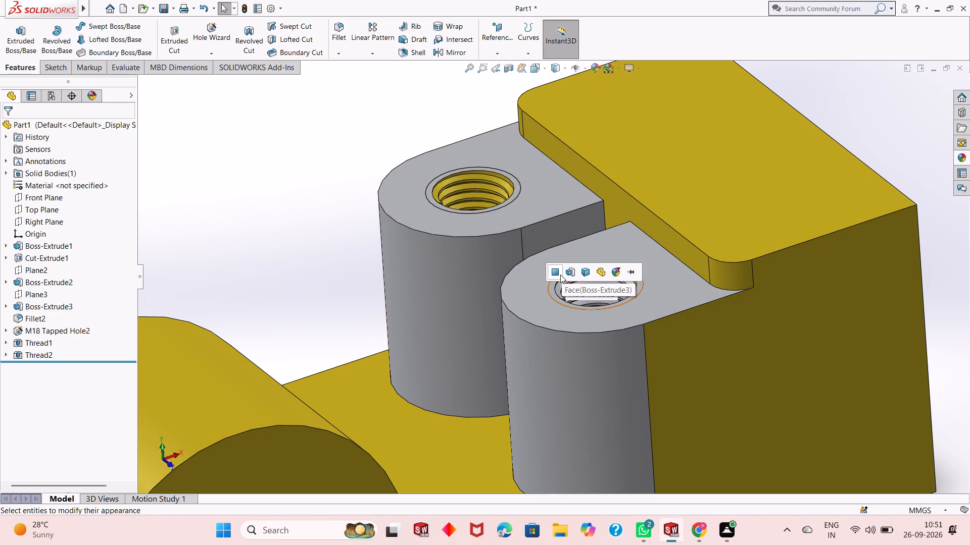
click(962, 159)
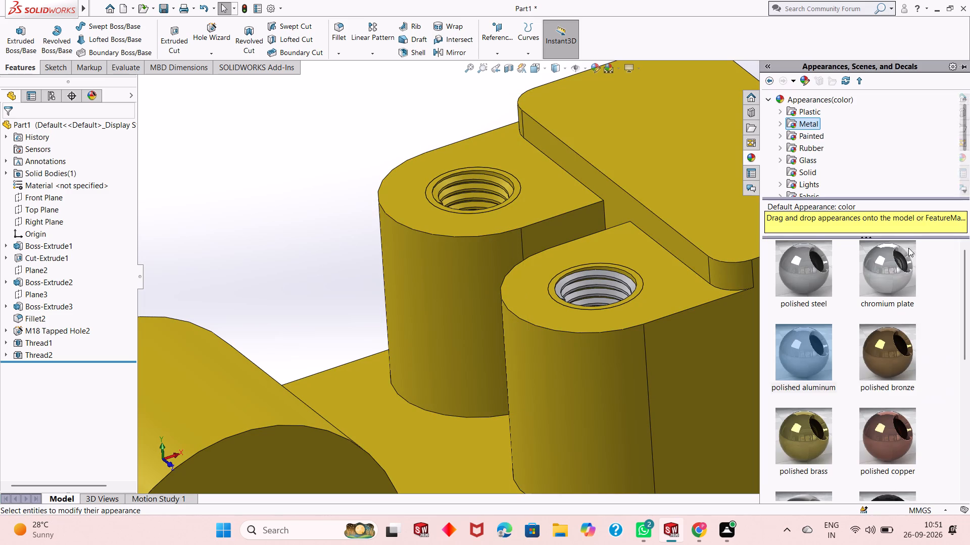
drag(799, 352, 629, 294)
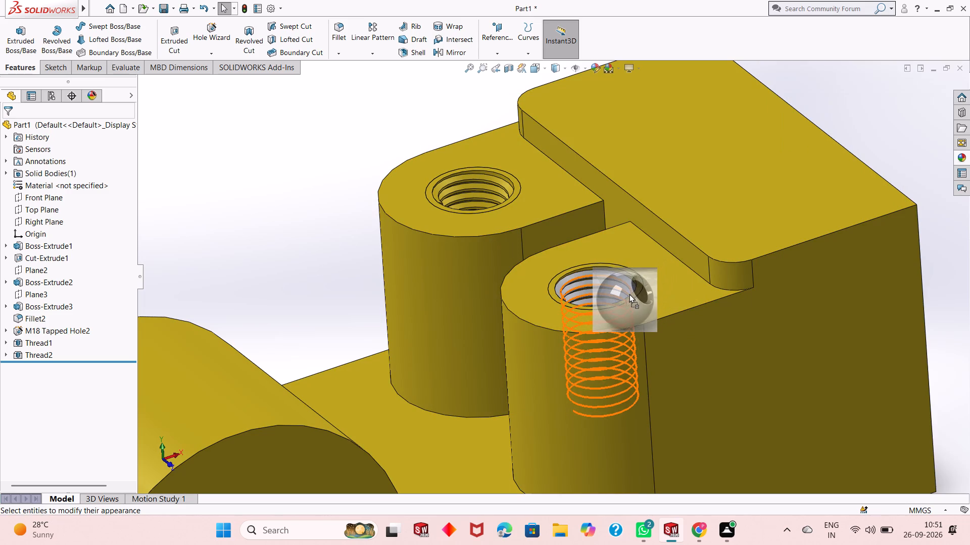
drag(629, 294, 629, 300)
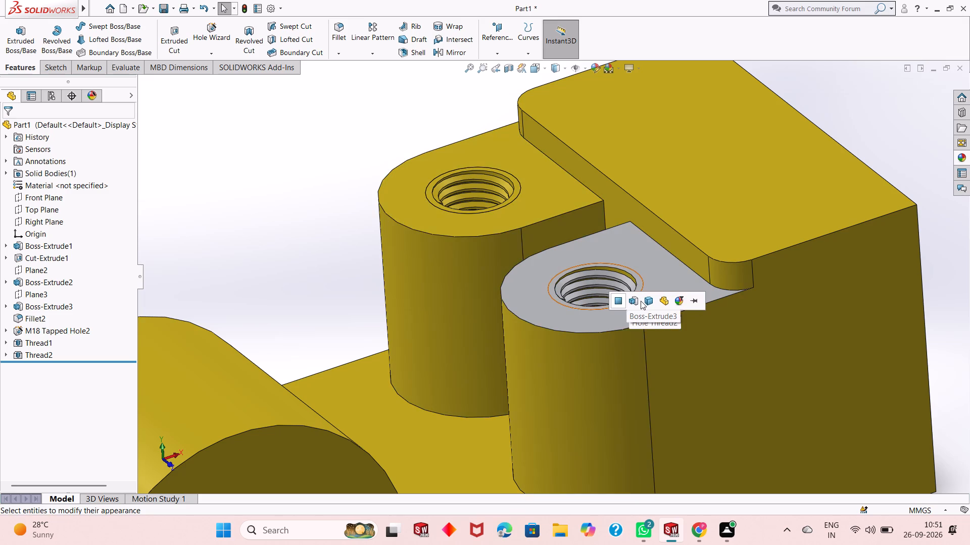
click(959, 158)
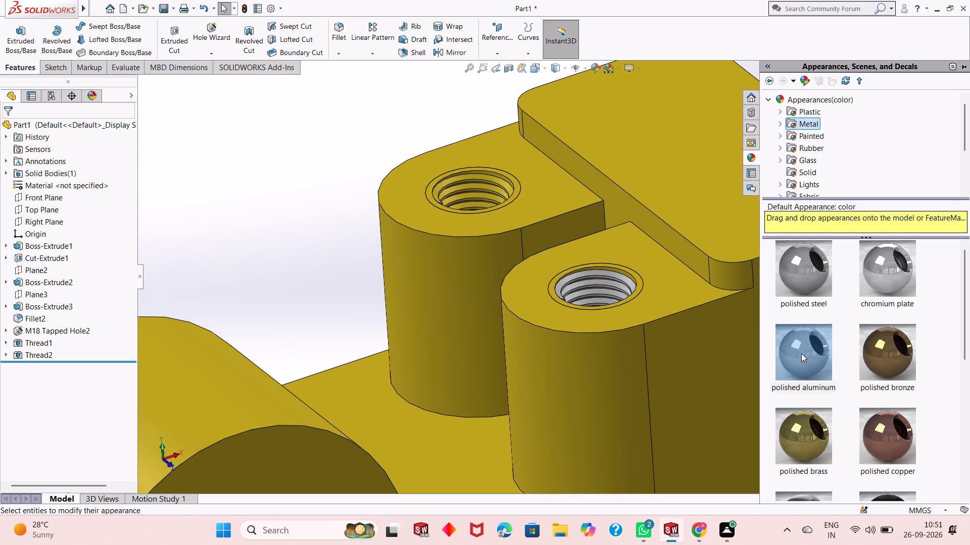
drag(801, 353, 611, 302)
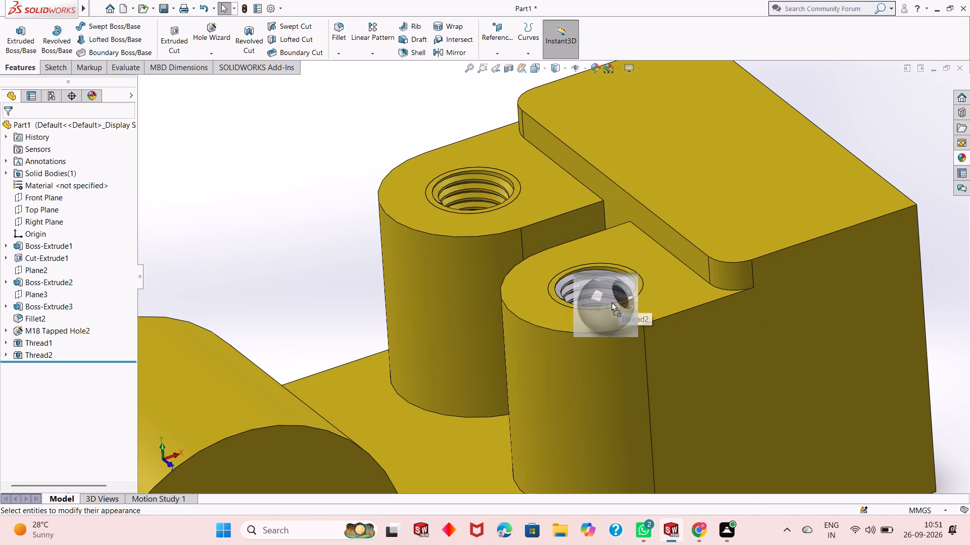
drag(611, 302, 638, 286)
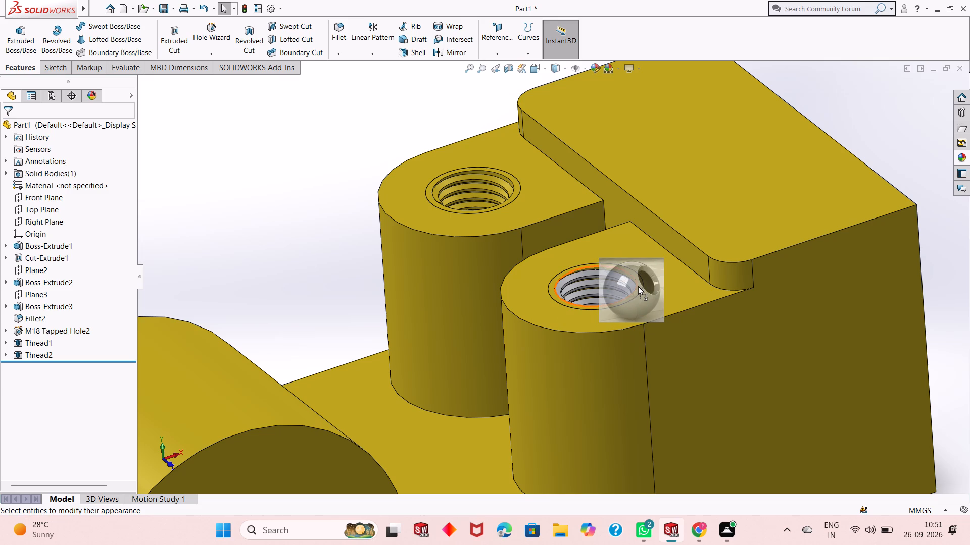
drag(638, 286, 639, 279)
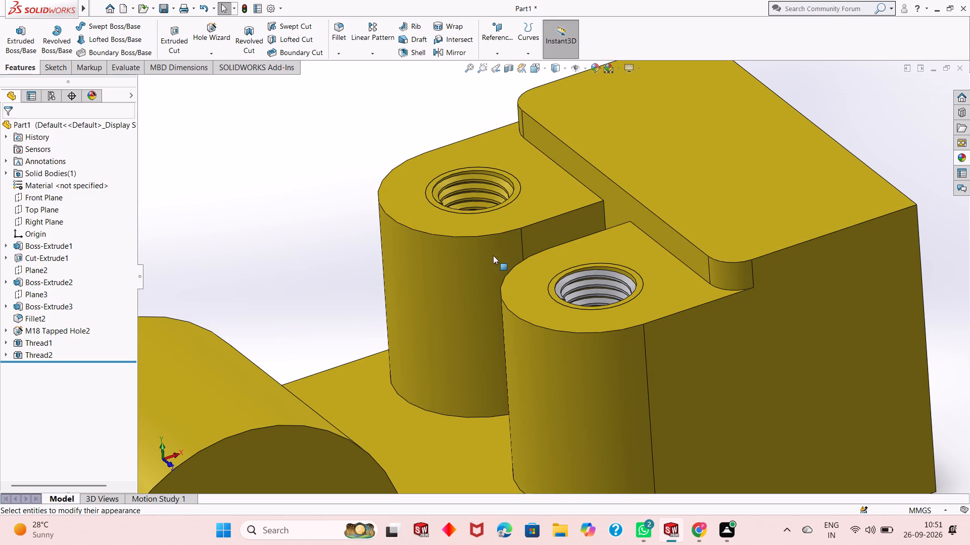
Apply the polished aluminum appearance to only the thread feature in the far lug's hole.
scroll(588, 305, down, 4)
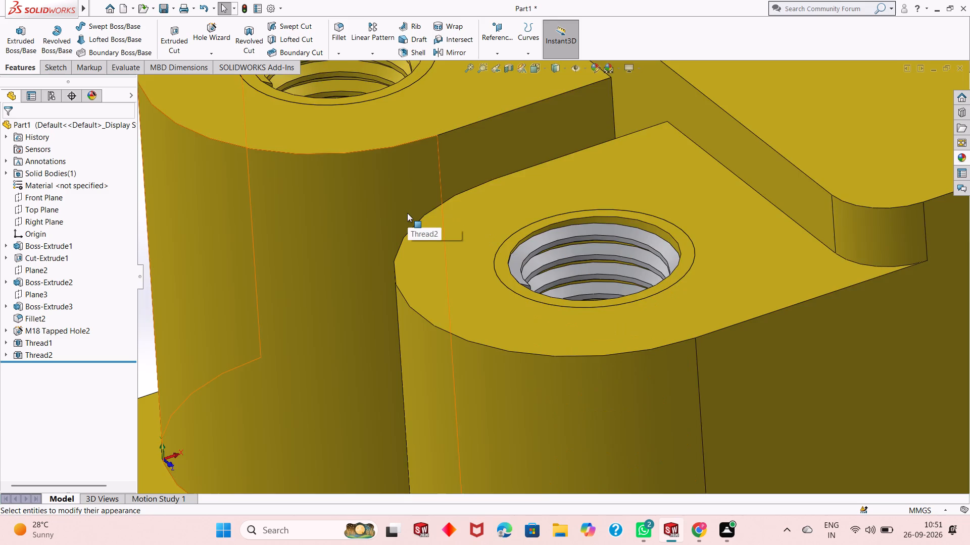
scroll(407, 213, up, 4)
scroll(559, 200, up, 2)
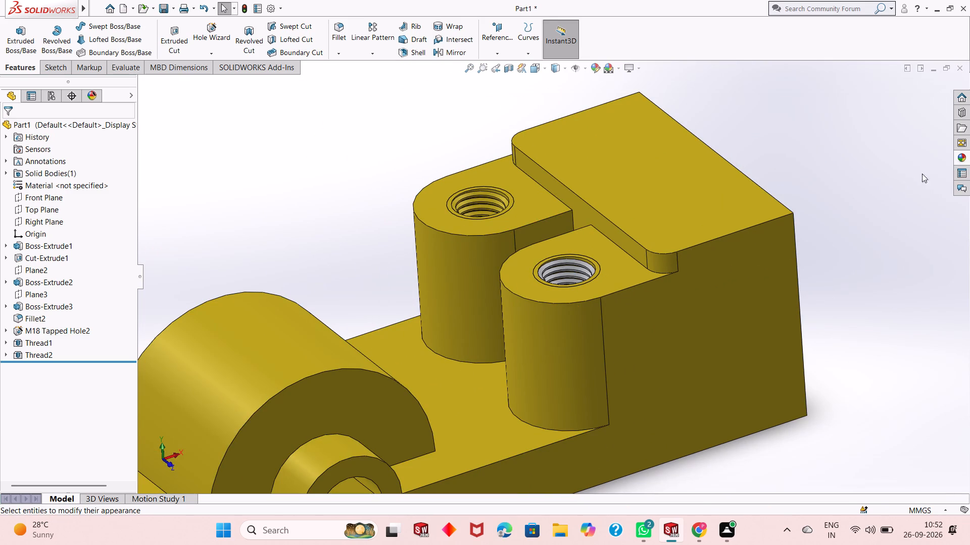
click(954, 159)
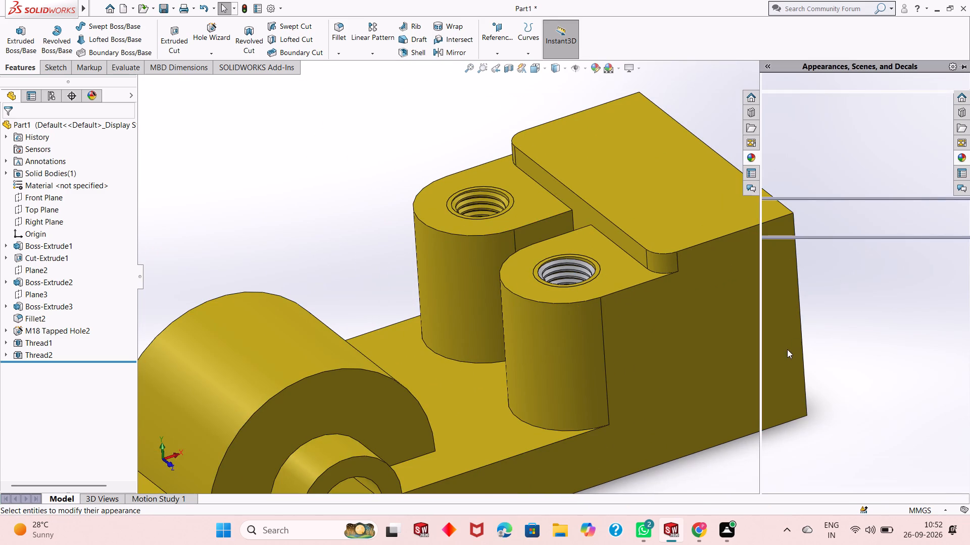
drag(787, 349, 467, 198)
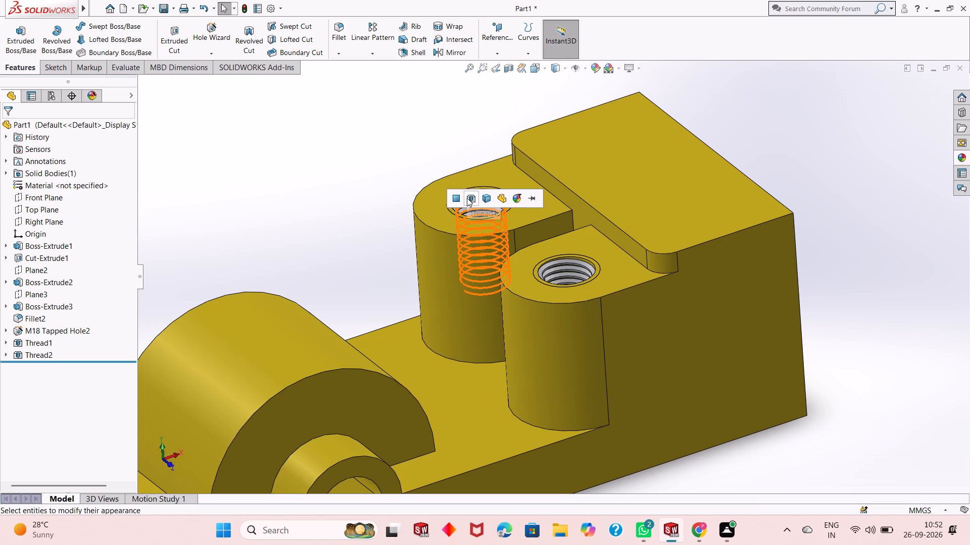
click(467, 198)
Open the arched cut's sketch, examine its profile and diameter dimension, and exit the sketch.
scroll(549, 255, up, 1)
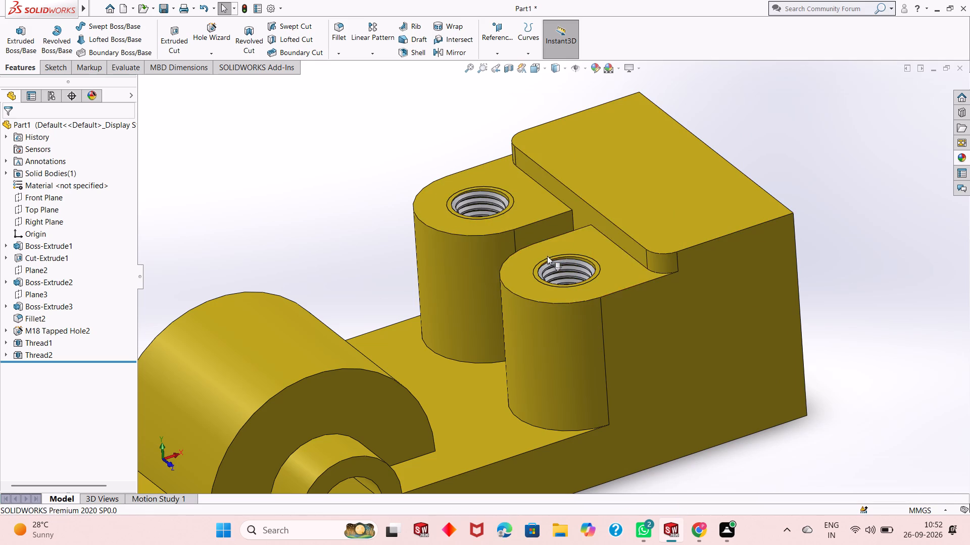
scroll(547, 256, up, 2)
scroll(551, 399, up, 1)
middle_drag(586, 388, 570, 362)
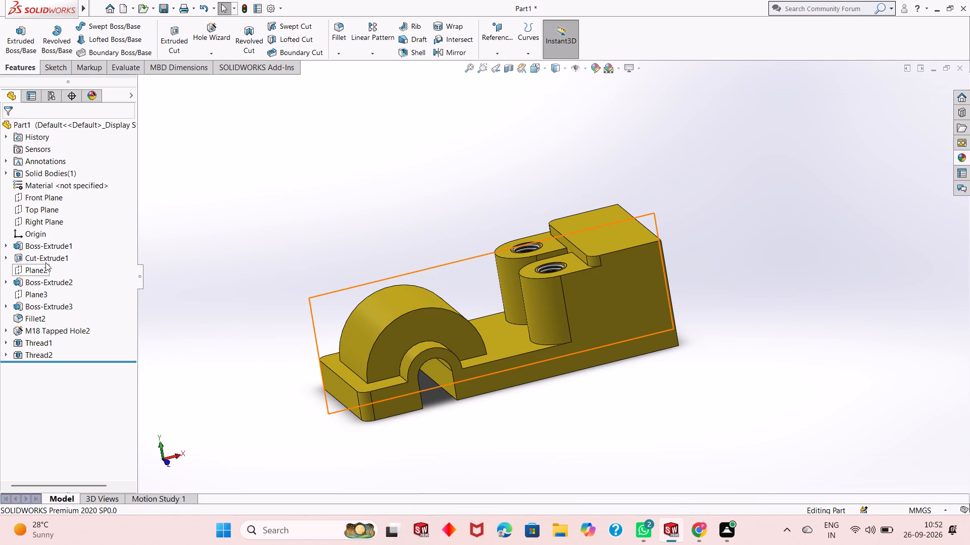
click(44, 257)
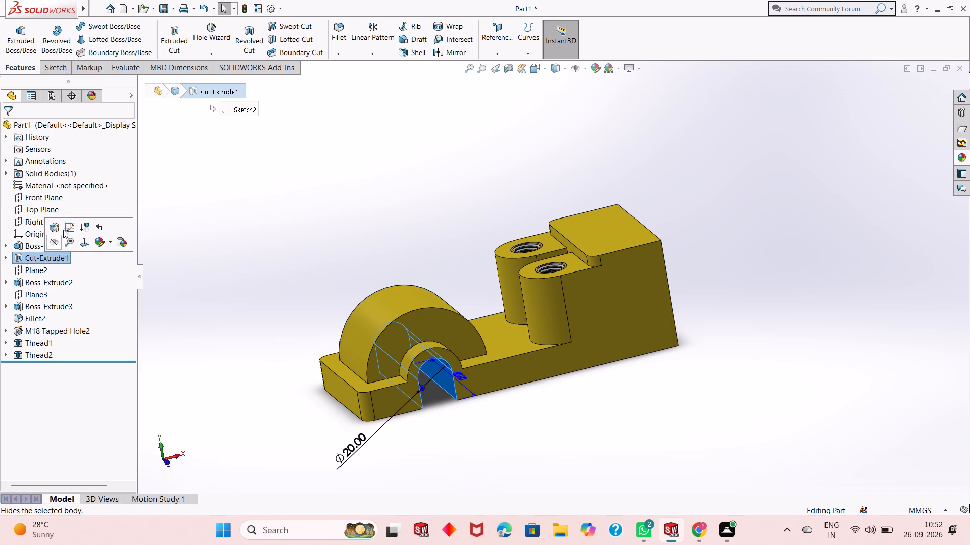
click(67, 227)
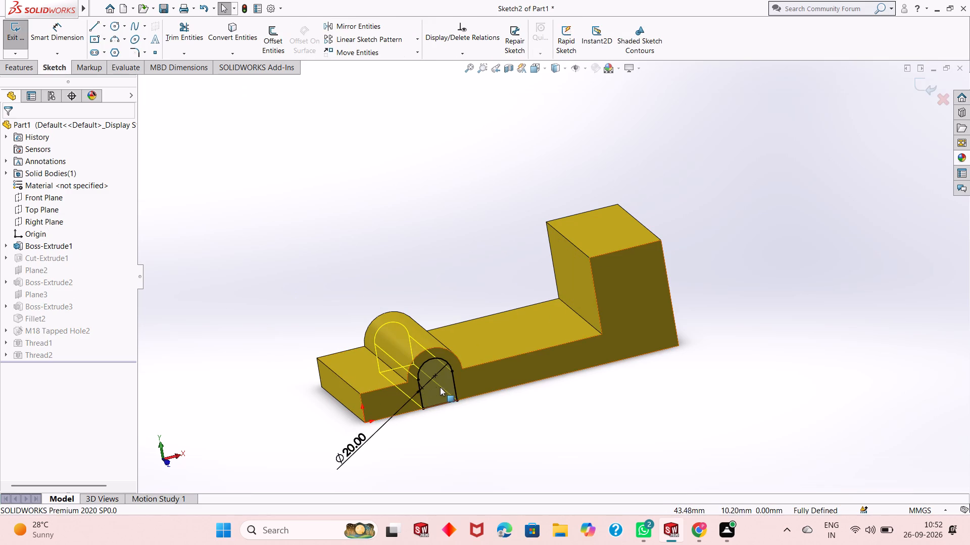
scroll(444, 386, down, 1)
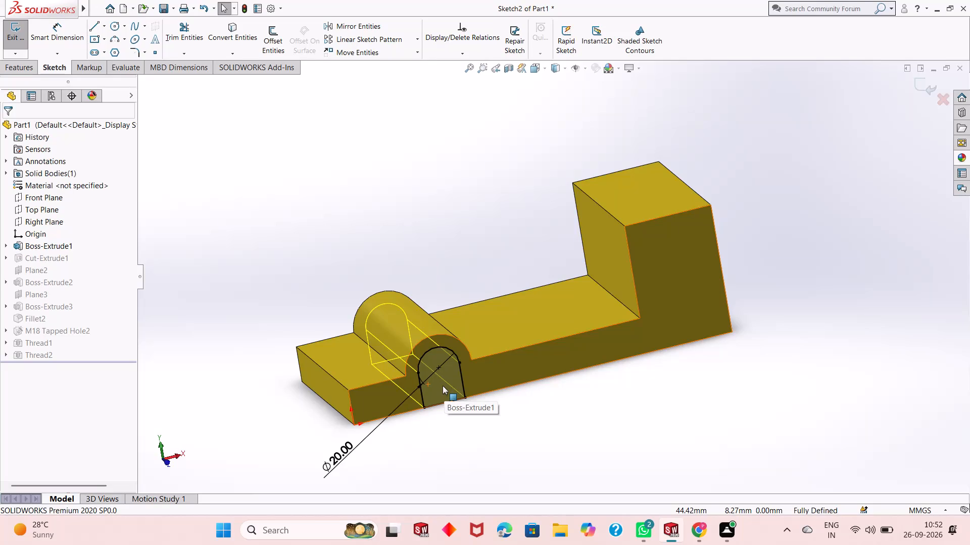
click(306, 291)
key(Escape)
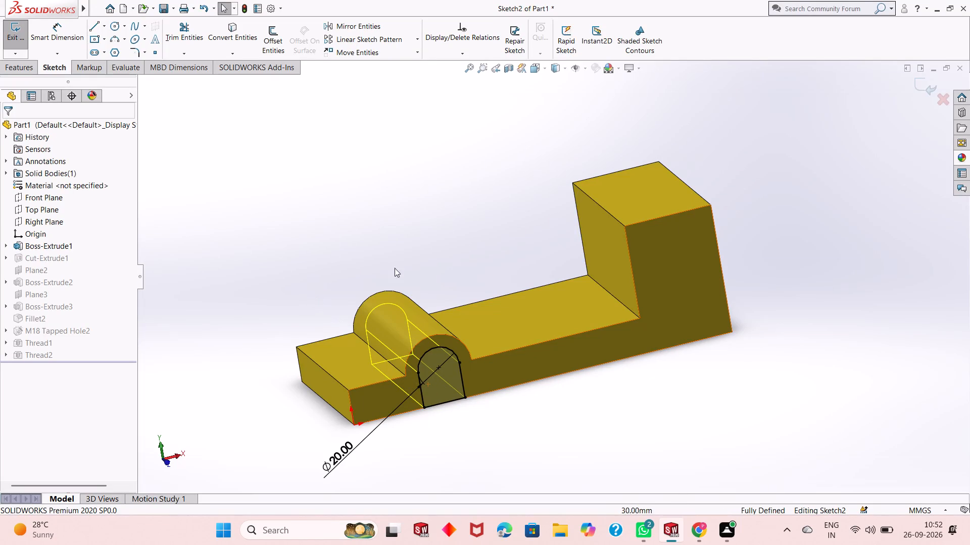
click(924, 85)
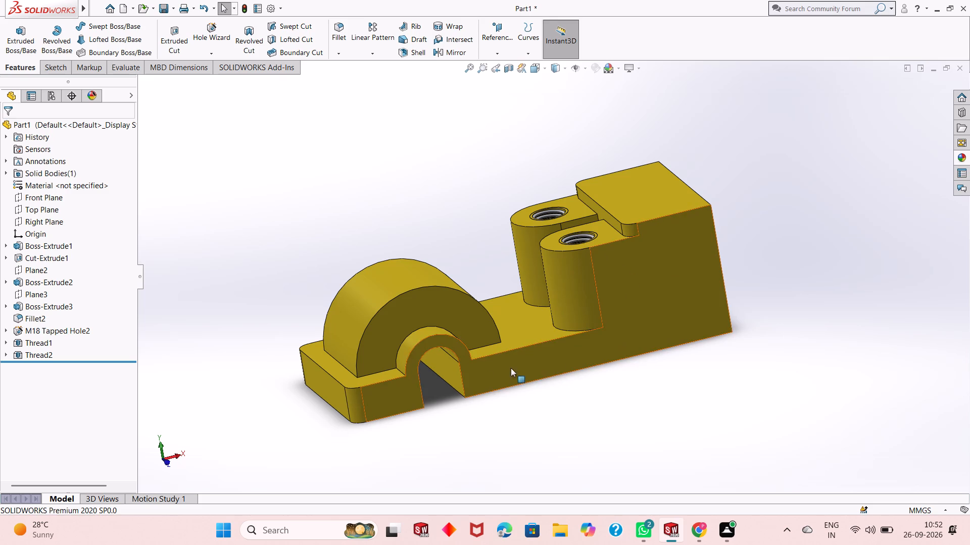
Open the sketch of the L-shaped base extrusion, examine its profile dimensions around the arch, and exit the sketch.
scroll(436, 365, down, 3)
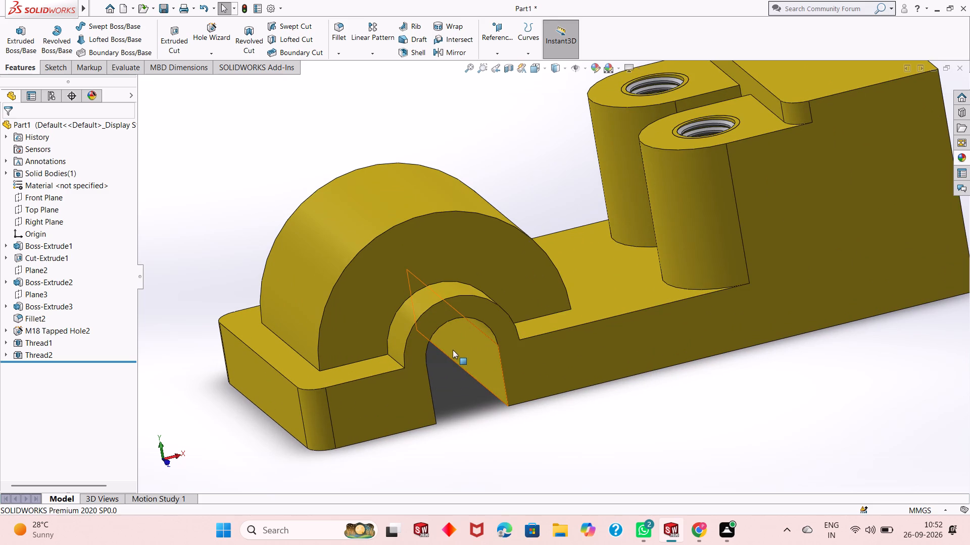
scroll(454, 348, up, 1)
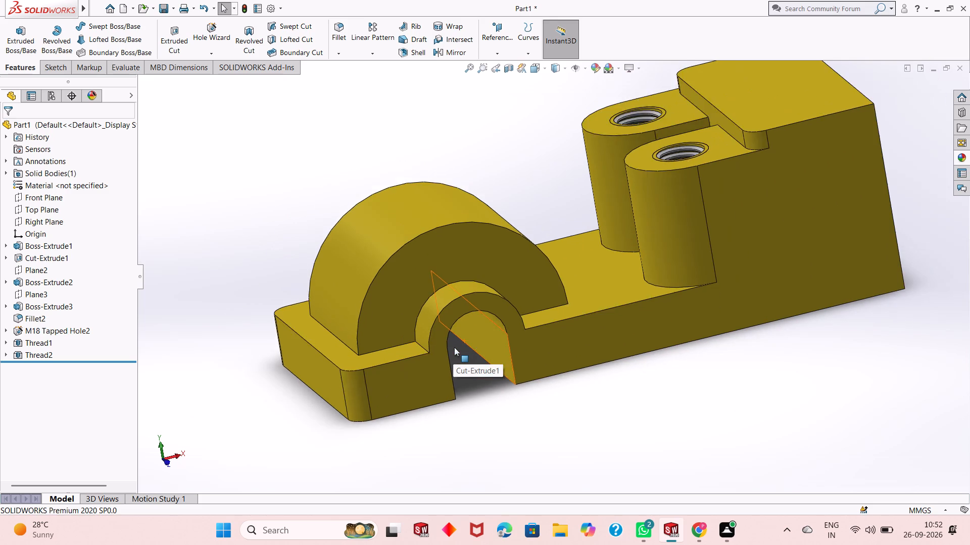
scroll(454, 347, up, 2)
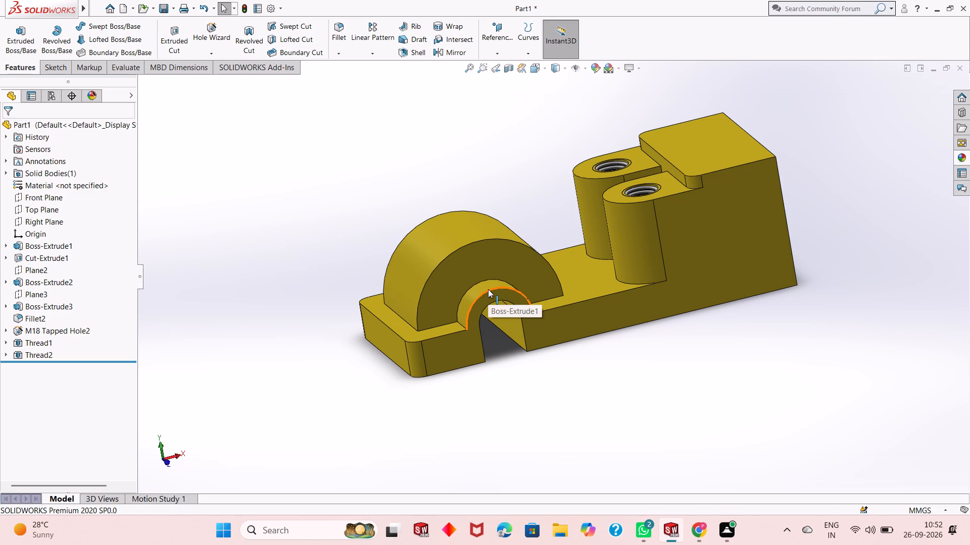
click(488, 289)
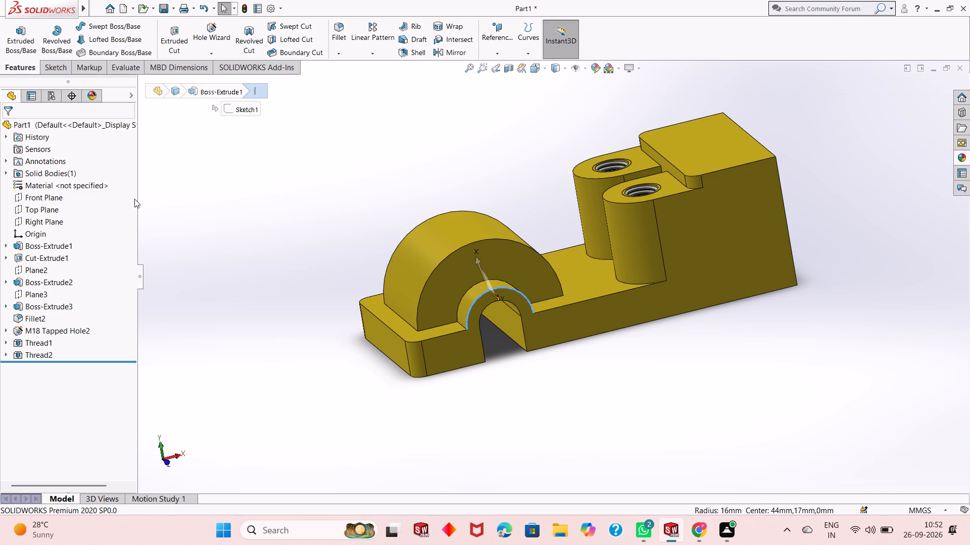
key(Escape)
key(Escape)
click(52, 248)
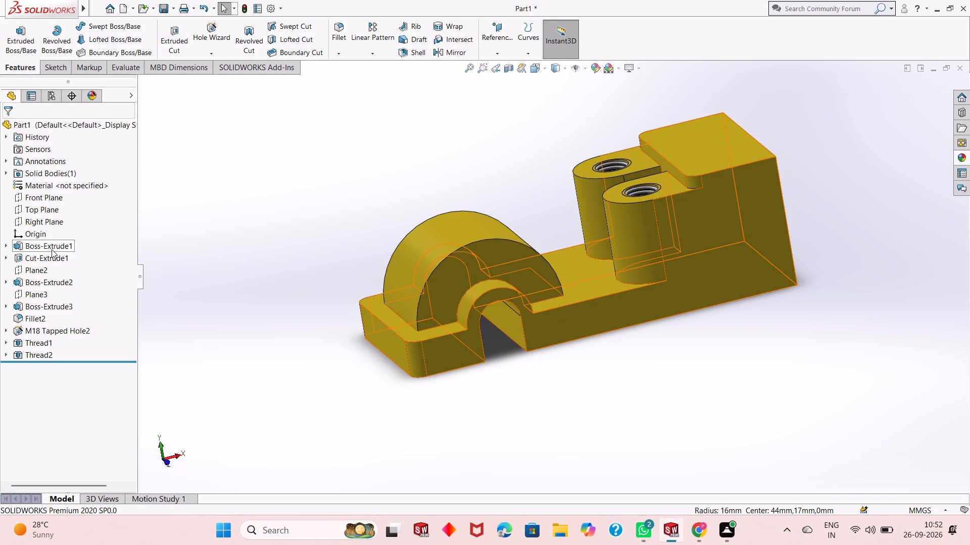
click(79, 219)
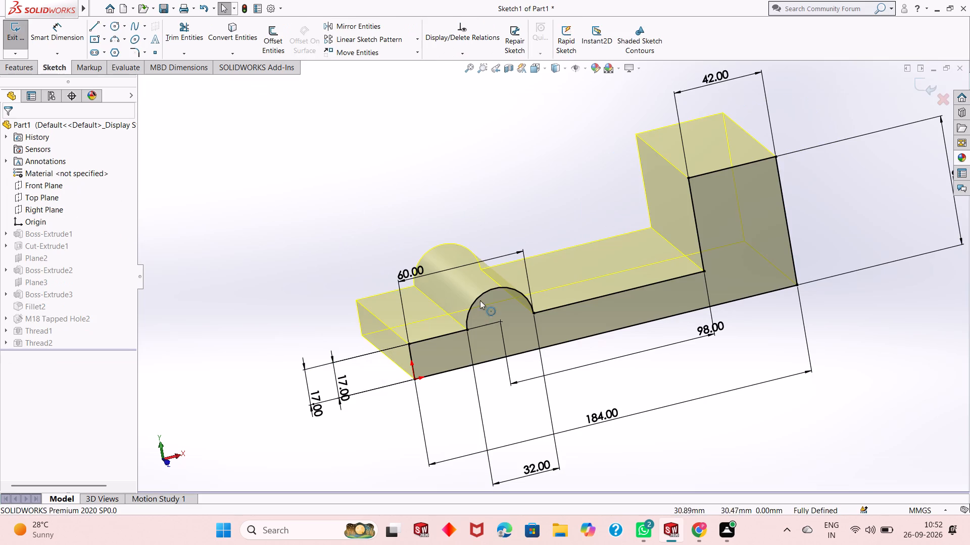
scroll(521, 297, down, 1)
scroll(523, 330, up, 2)
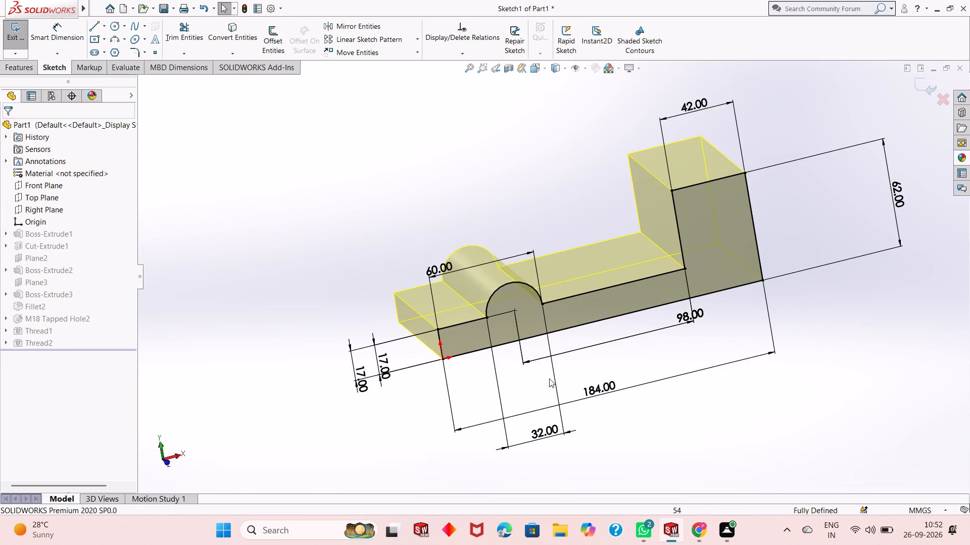
middle_drag(552, 384, 544, 372)
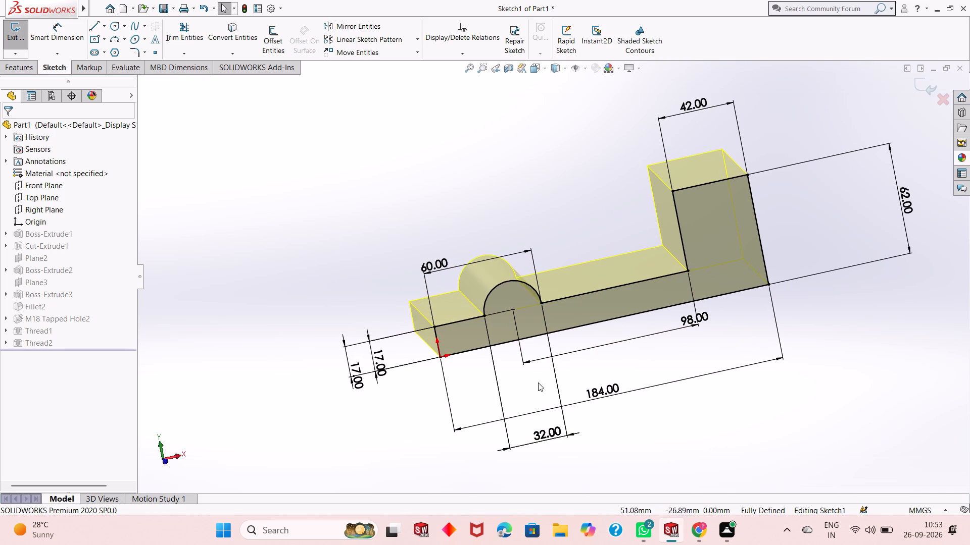
scroll(538, 370, down, 1)
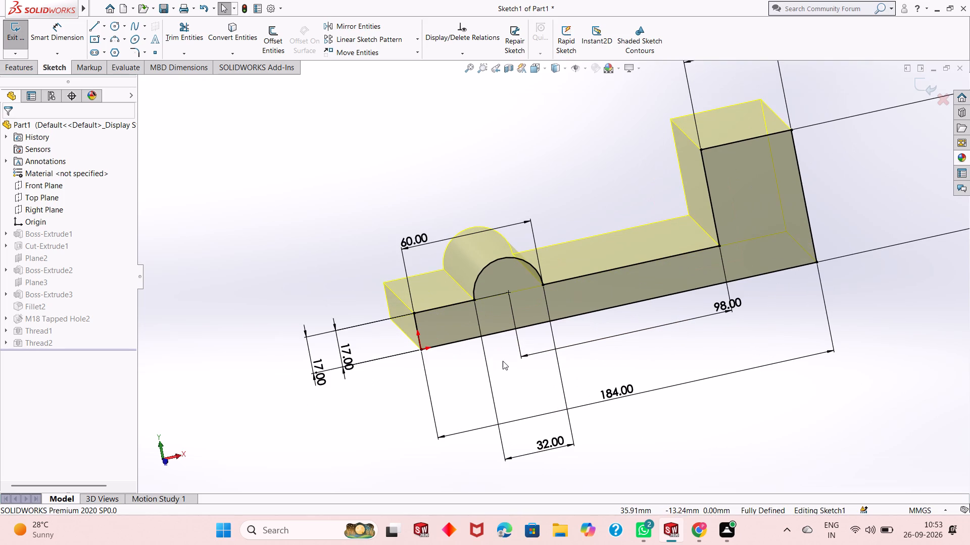
click(925, 92)
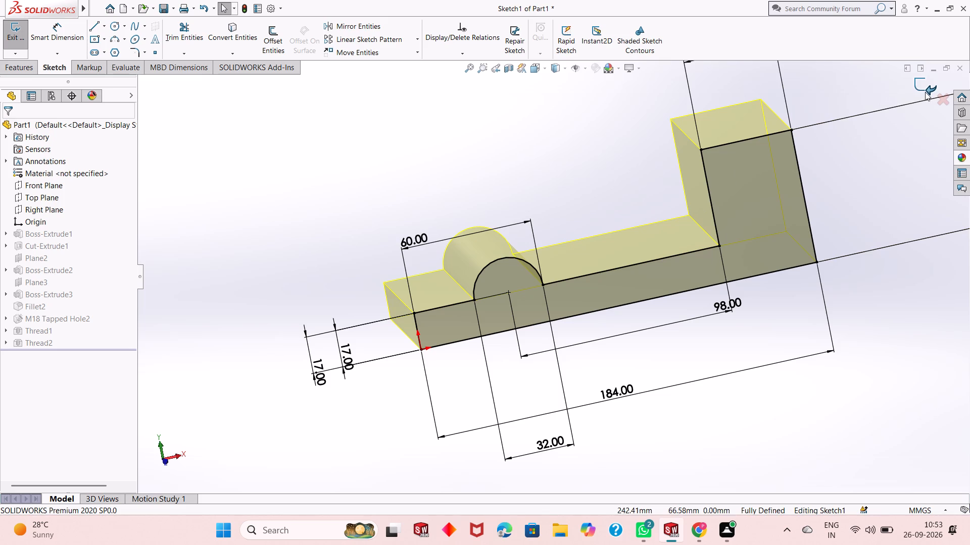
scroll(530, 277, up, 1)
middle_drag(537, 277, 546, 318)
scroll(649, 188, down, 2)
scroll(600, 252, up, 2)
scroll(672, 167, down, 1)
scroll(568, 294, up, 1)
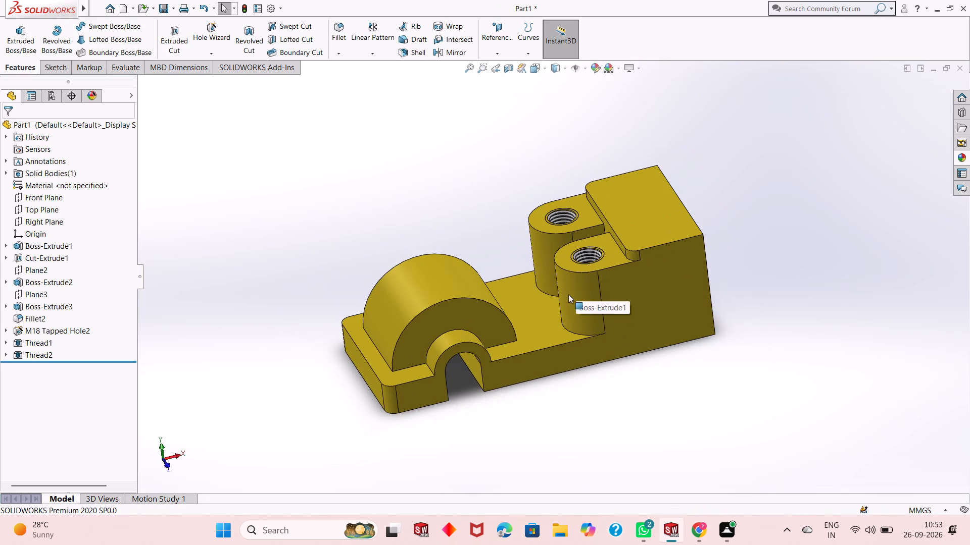
Section the part parallel to the Front Plane, moving the cut to a -17 mm offset through the near lug's threaded hole.
middle_drag(540, 309, 543, 286)
click(508, 66)
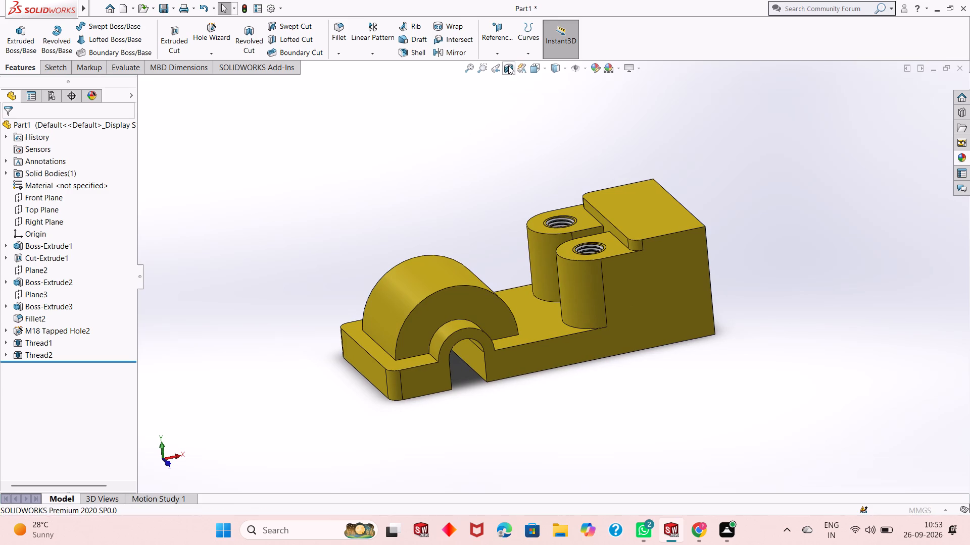
click(568, 335)
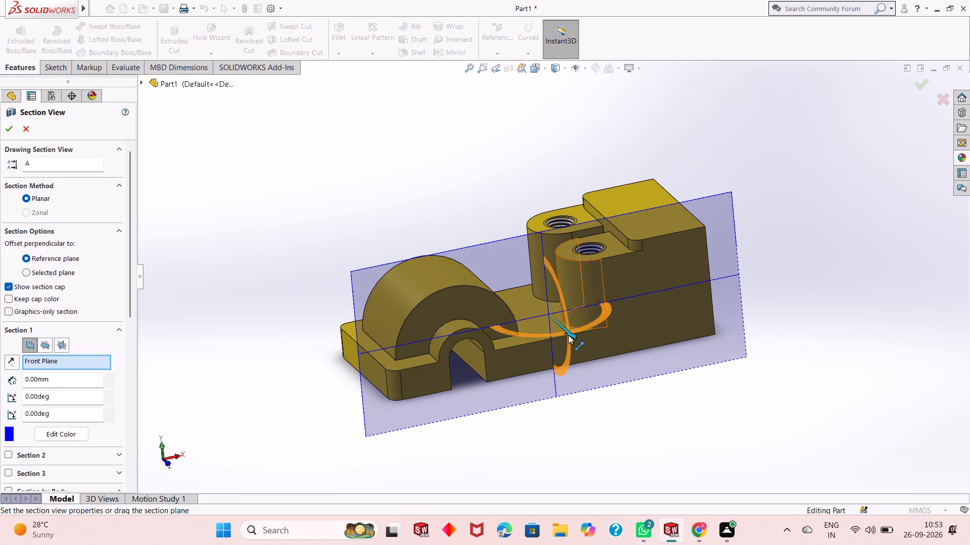
click(570, 332)
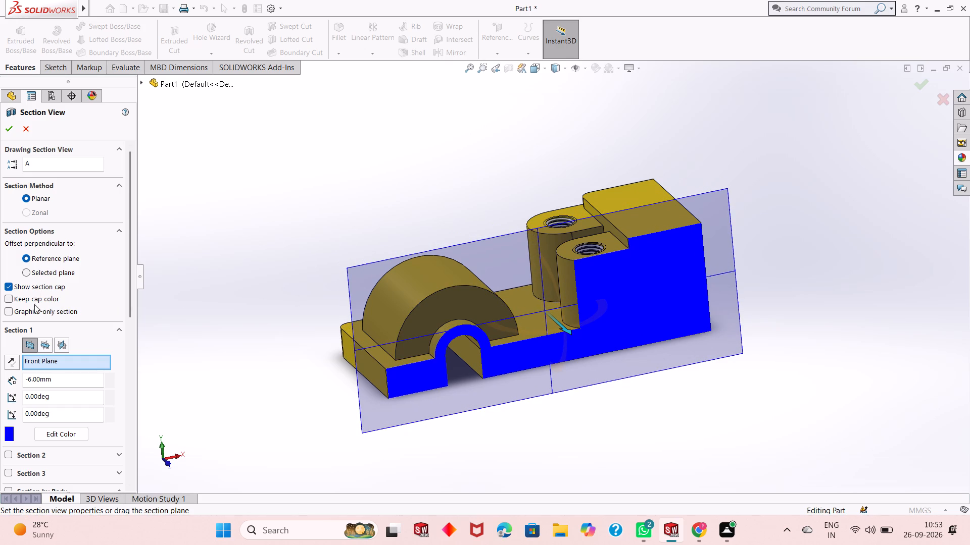
click(44, 346)
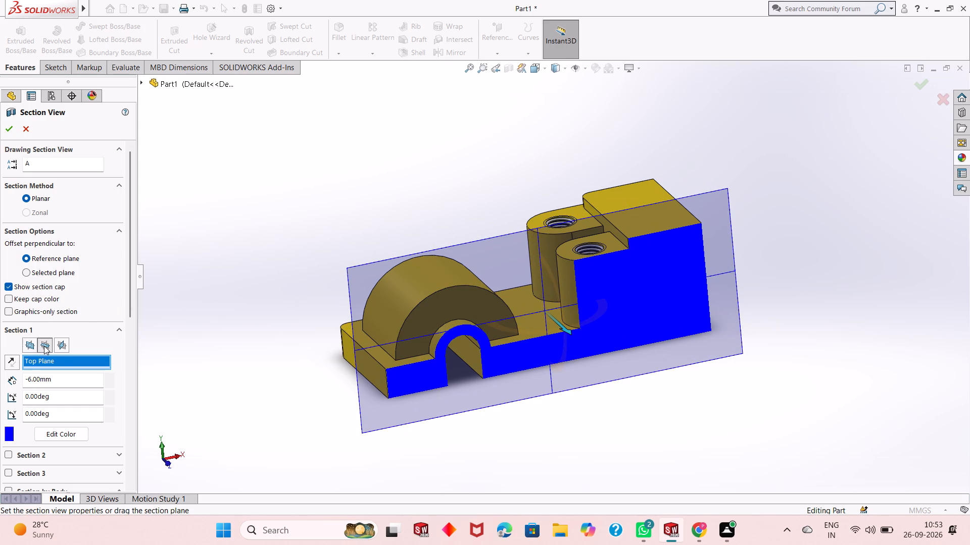
click(61, 347)
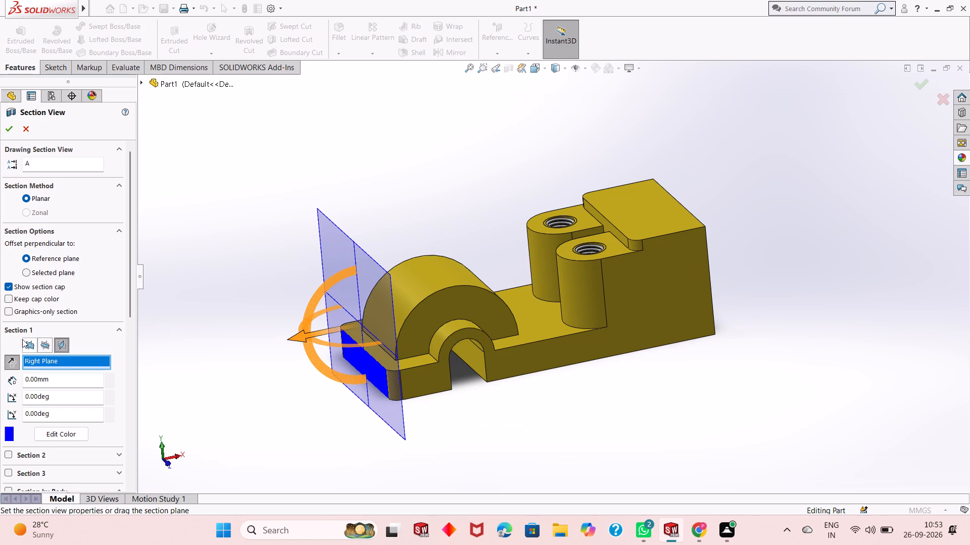
click(27, 343)
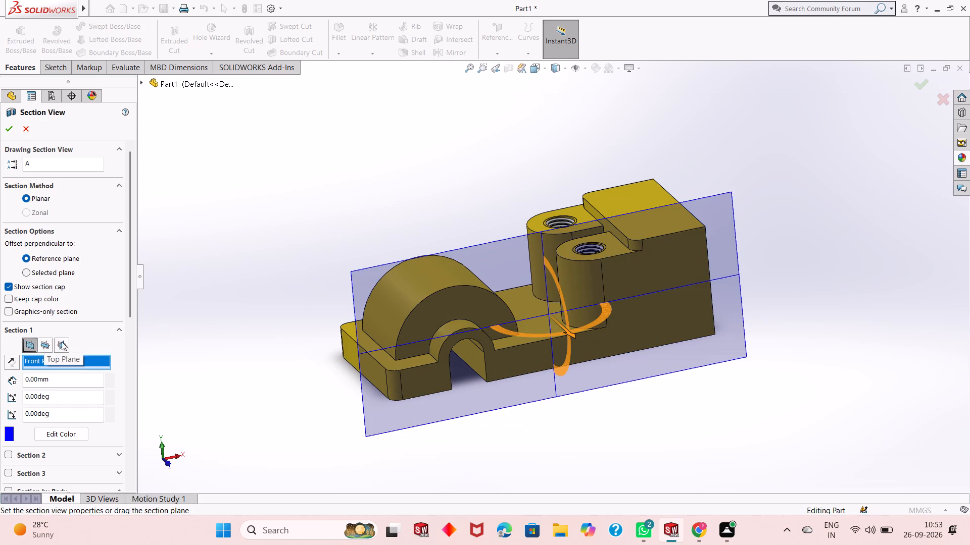
drag(570, 336, 602, 358)
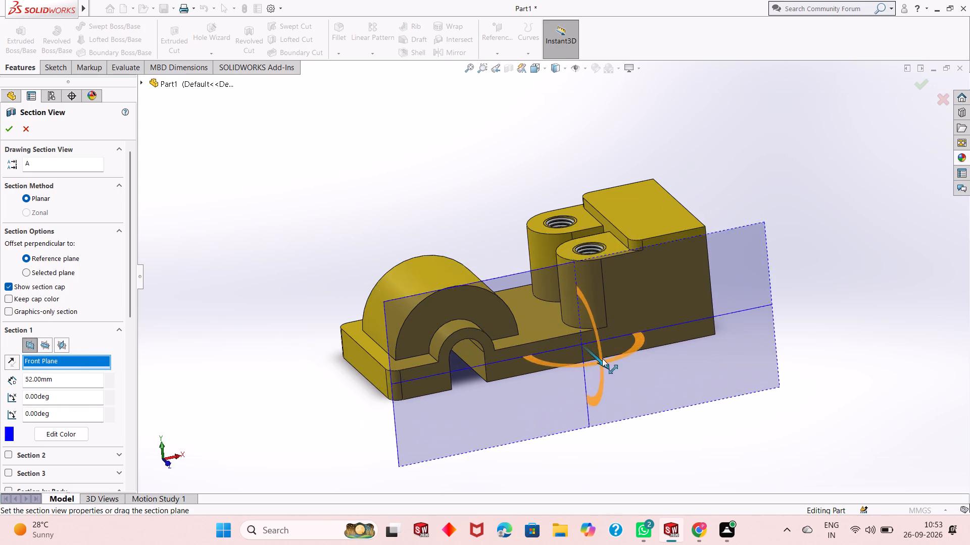
drag(602, 358, 555, 256)
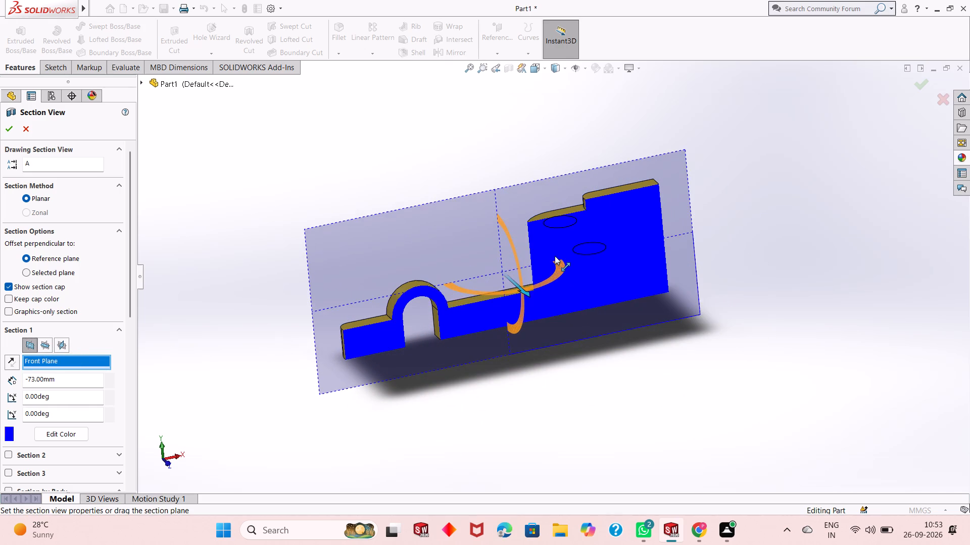
drag(555, 256, 579, 279)
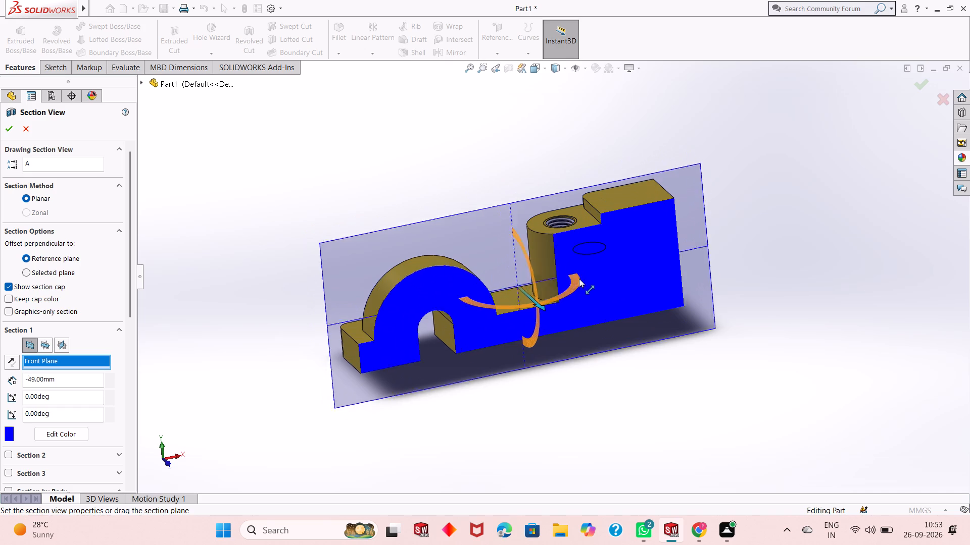
drag(579, 279, 591, 291)
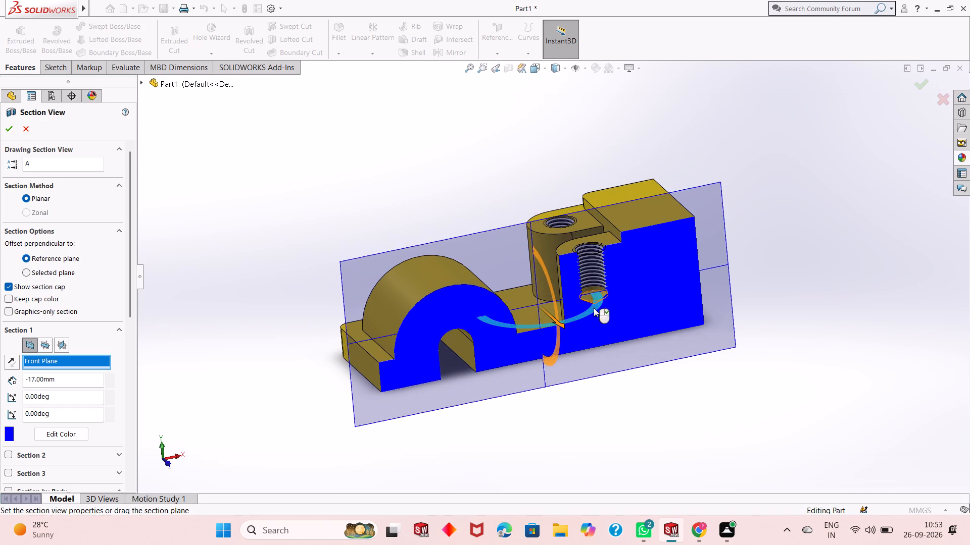
Examine the sectioned thread and conical bottom of the near lug's hole from several angles, and close the section view without keeping it.
scroll(613, 300, down, 8)
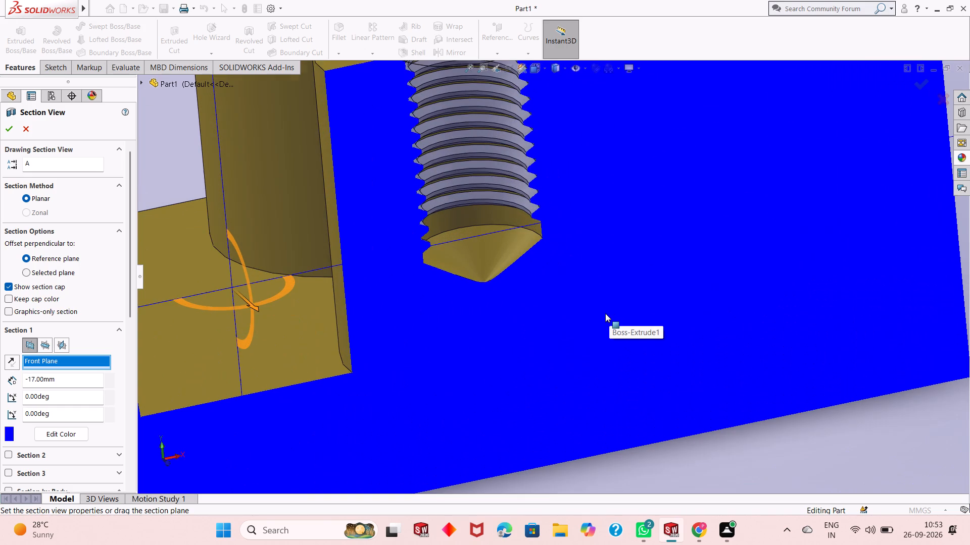
middle_drag(568, 287, 556, 314)
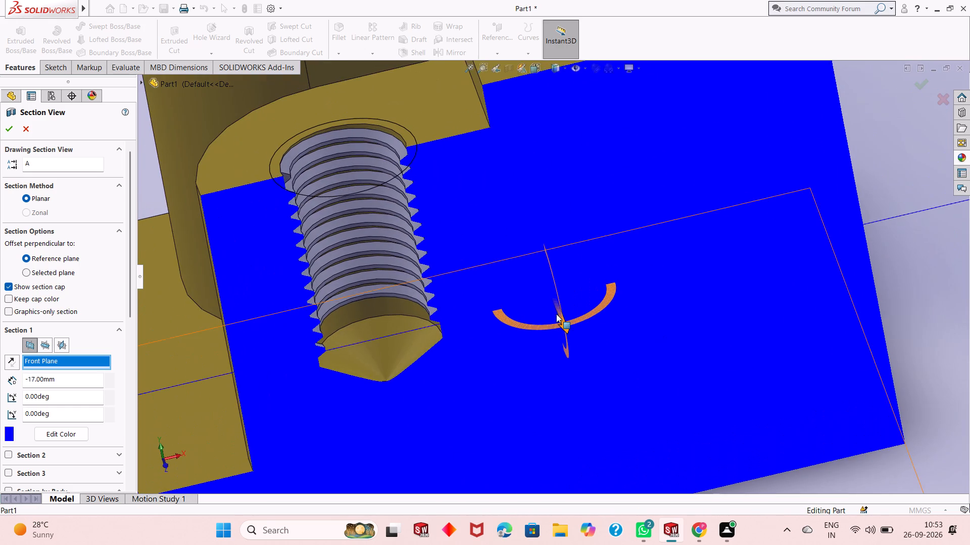
scroll(556, 314, up, 2)
middle_drag(619, 301, 619, 365)
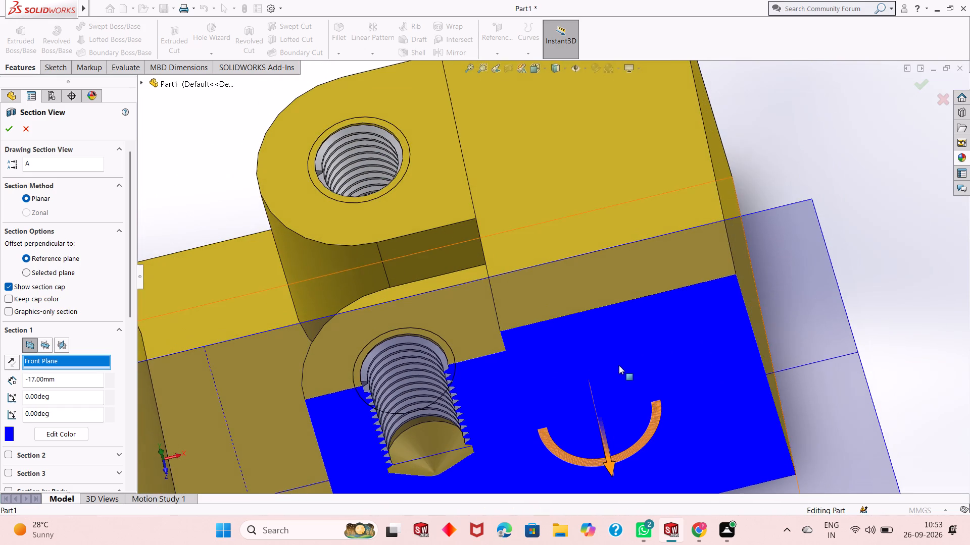
scroll(615, 365, up, 2)
middle_drag(551, 326, 572, 413)
scroll(570, 398, up, 1)
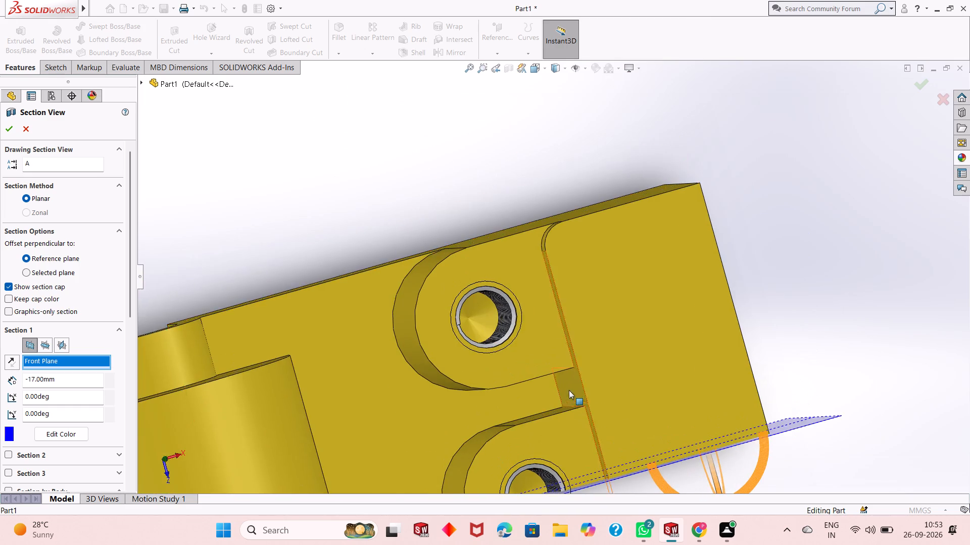
scroll(569, 390, up, 3)
middle_drag(591, 425, 568, 299)
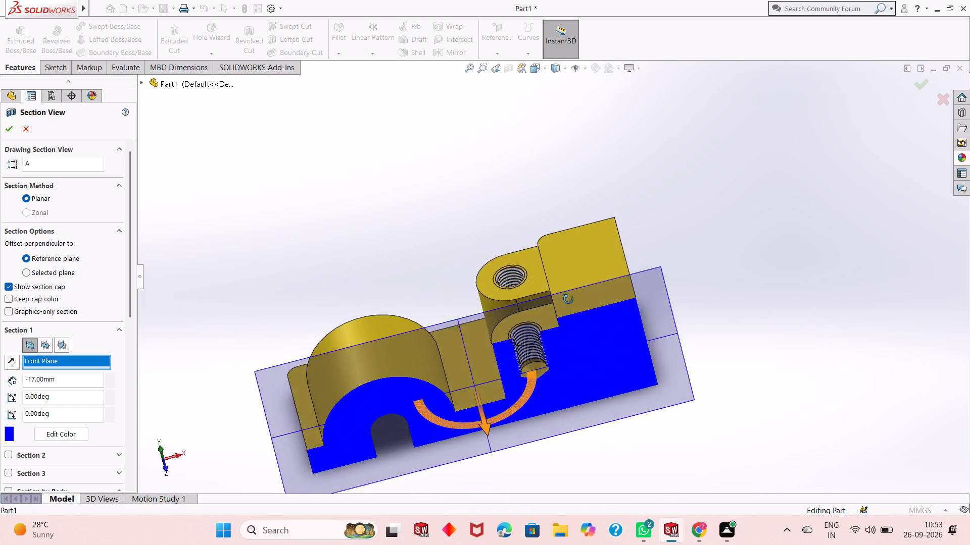
middle_drag(568, 299, 573, 251)
scroll(556, 349, down, 6)
middle_drag(545, 371, 544, 310)
scroll(544, 309, up, 3)
scroll(517, 169, down, 3)
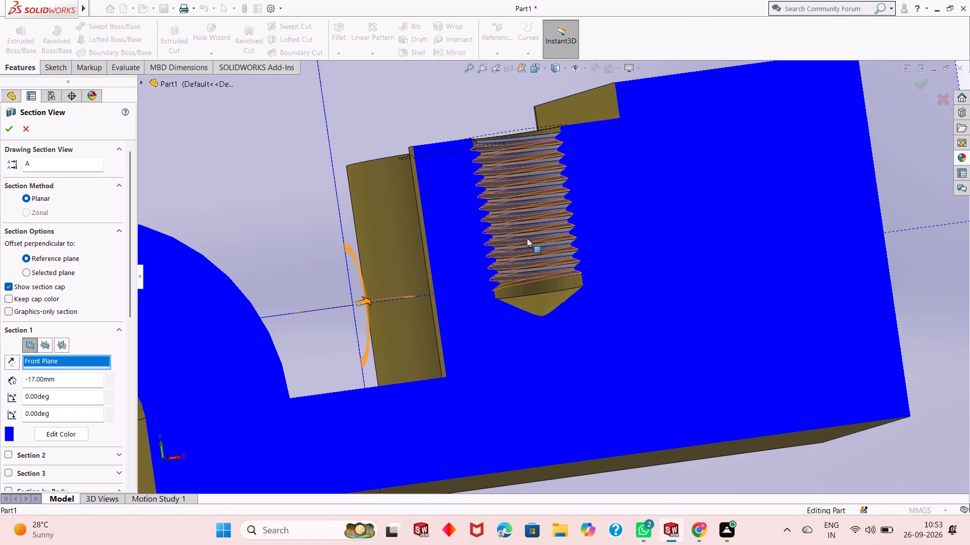
scroll(527, 239, up, 1)
key(Escape)
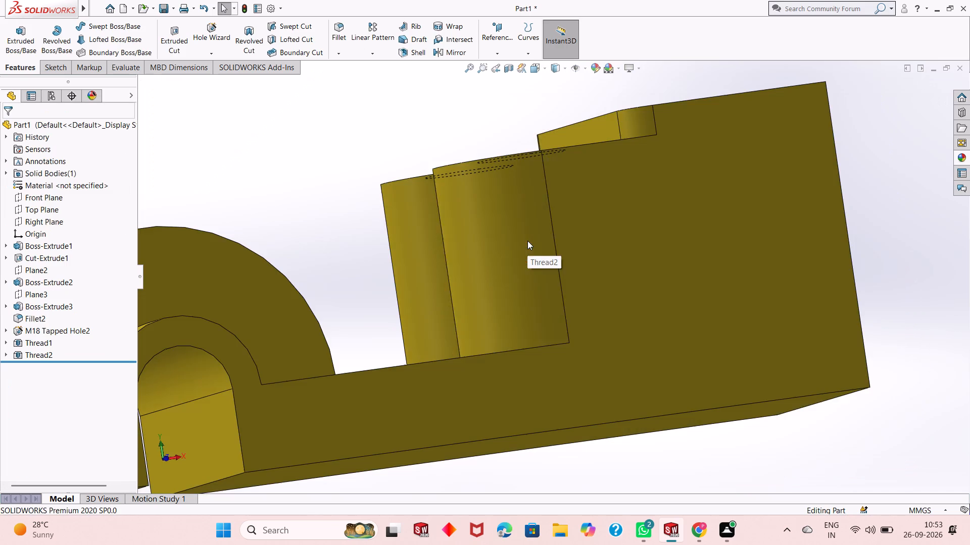
Examine the whole part in an angled view from above showing the arch, half-ring boss and both threaded lugs.
scroll(527, 243, up, 4)
middle_drag(513, 286, 522, 326)
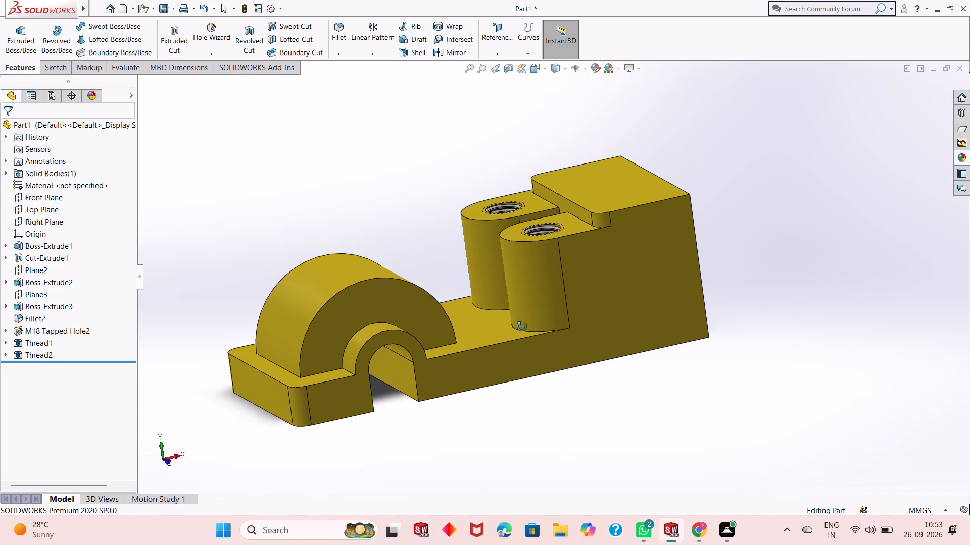
middle_drag(522, 326, 535, 363)
scroll(535, 363, up, 2)
scroll(340, 312, down, 1)
scroll(569, 298, down, 1)
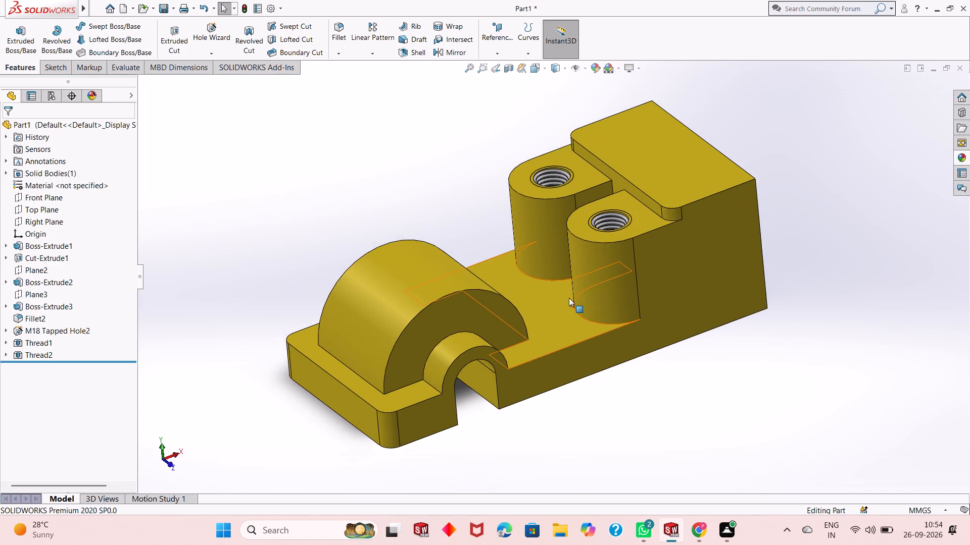
scroll(569, 298, up, 1)
scroll(581, 225, down, 1)
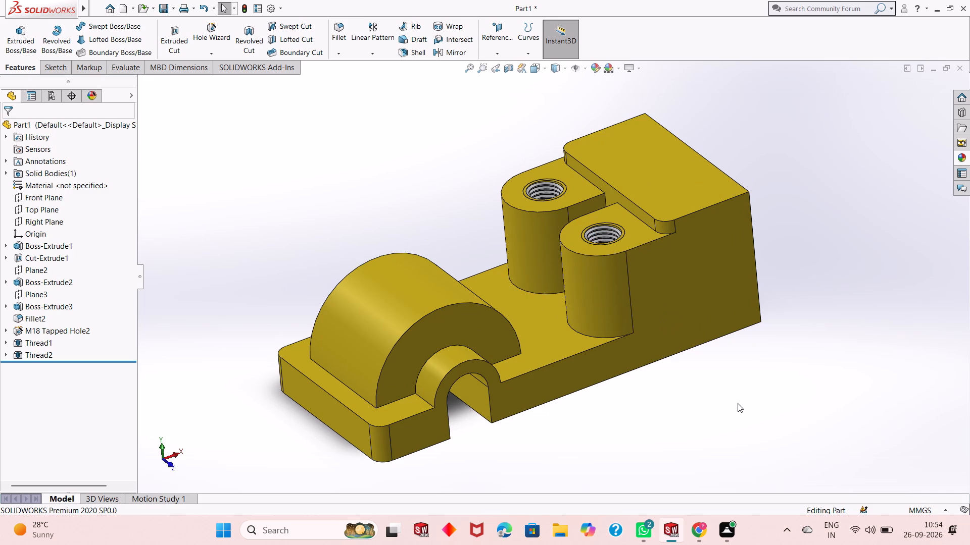
scroll(552, 391, up, 1)
middle_drag(551, 354, 563, 355)
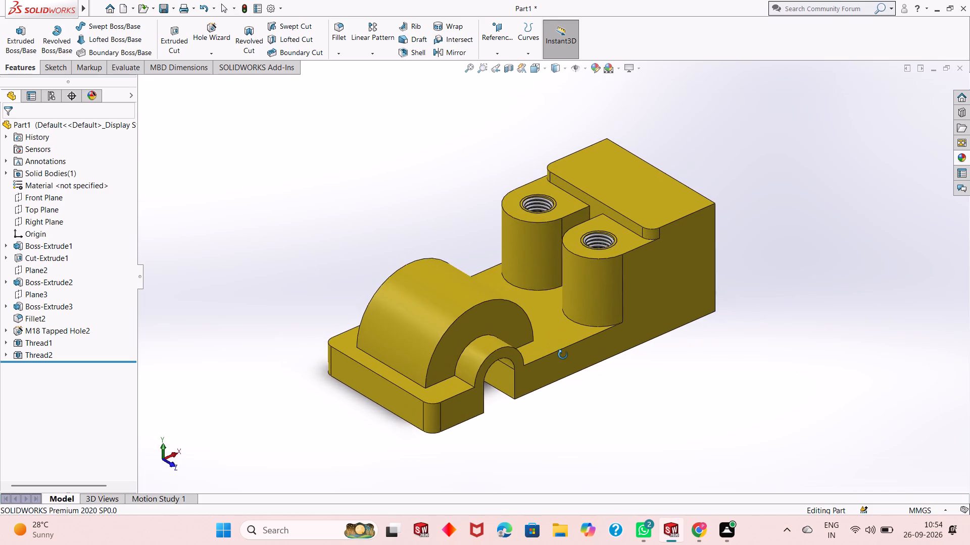
middle_drag(563, 355, 559, 359)
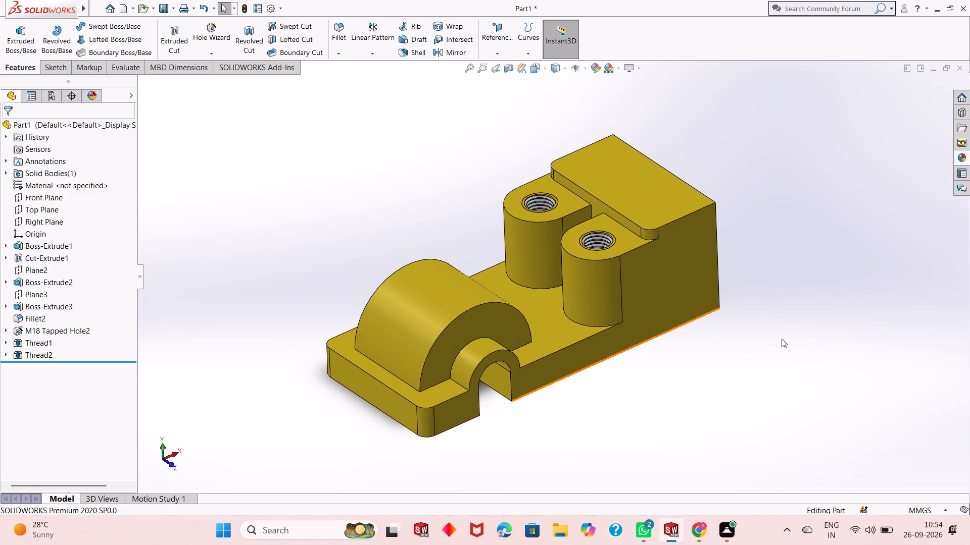
Save the part in the Downloads folder as a SOLIDWORKS Part named "Pipe support mounting bracket".
key(ctrl+s)
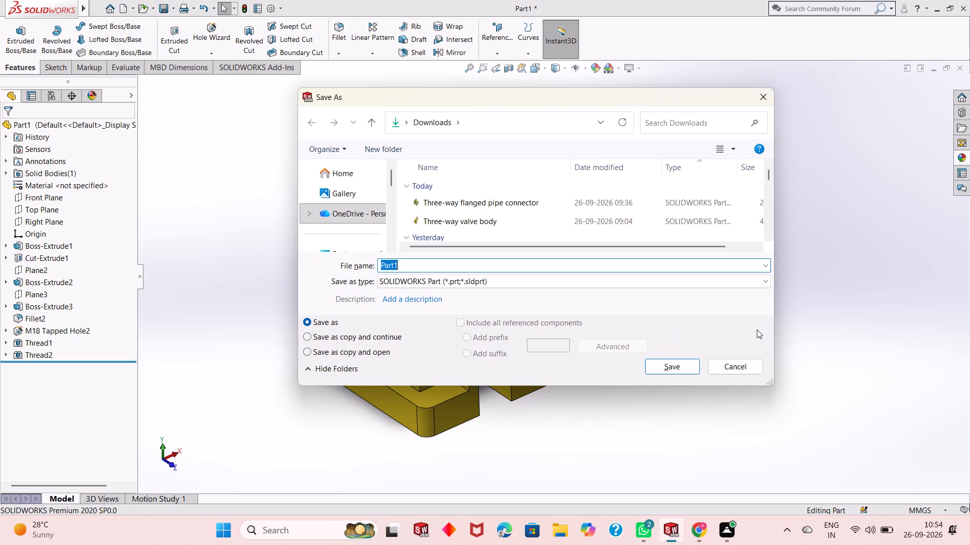
text(Pipe)
key(space)
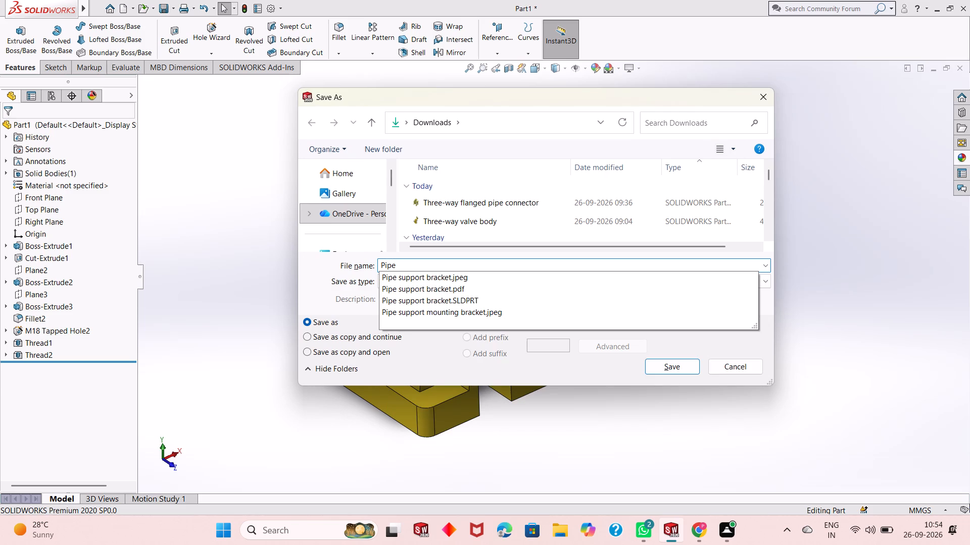
text(si)
key(BackSpace)
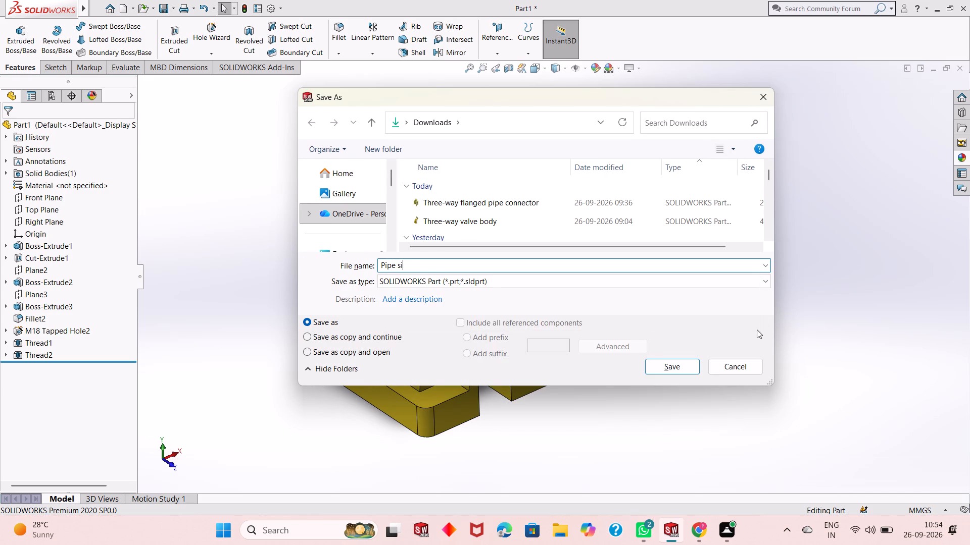
text(upport)
key(space)
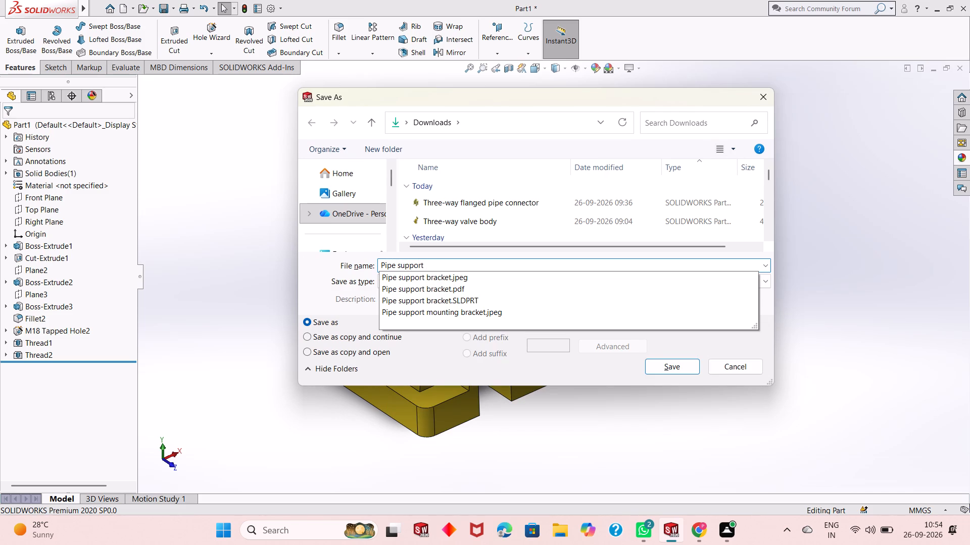
text(mo)
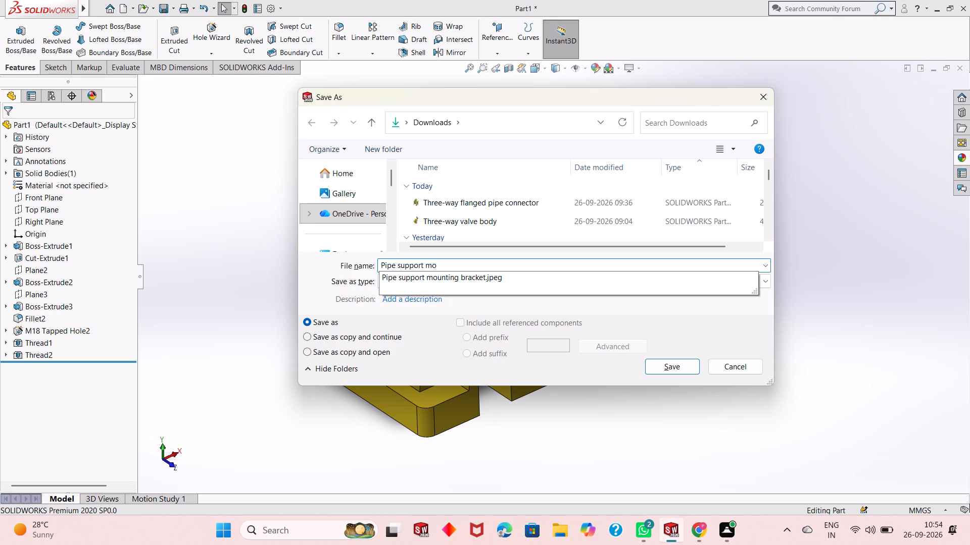
text(unting bracket)
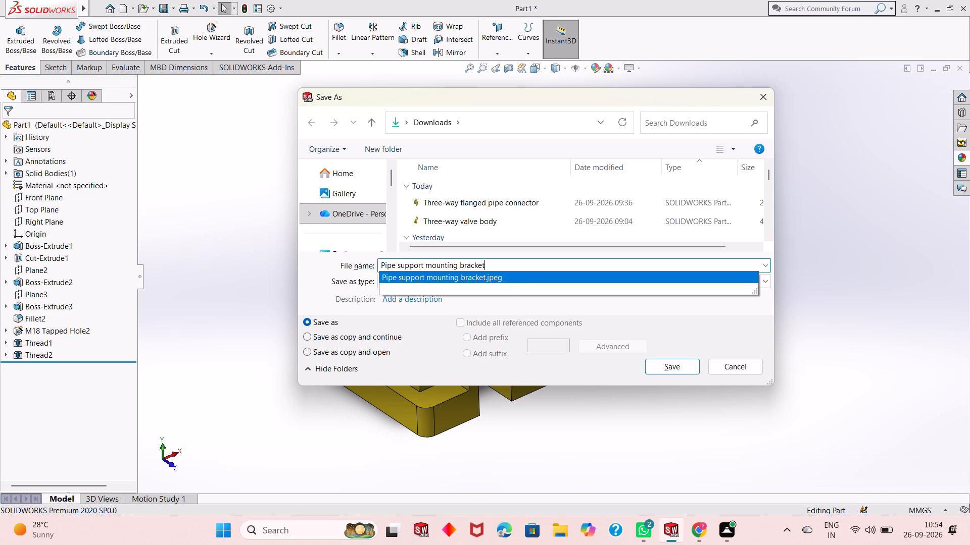
click(670, 362)
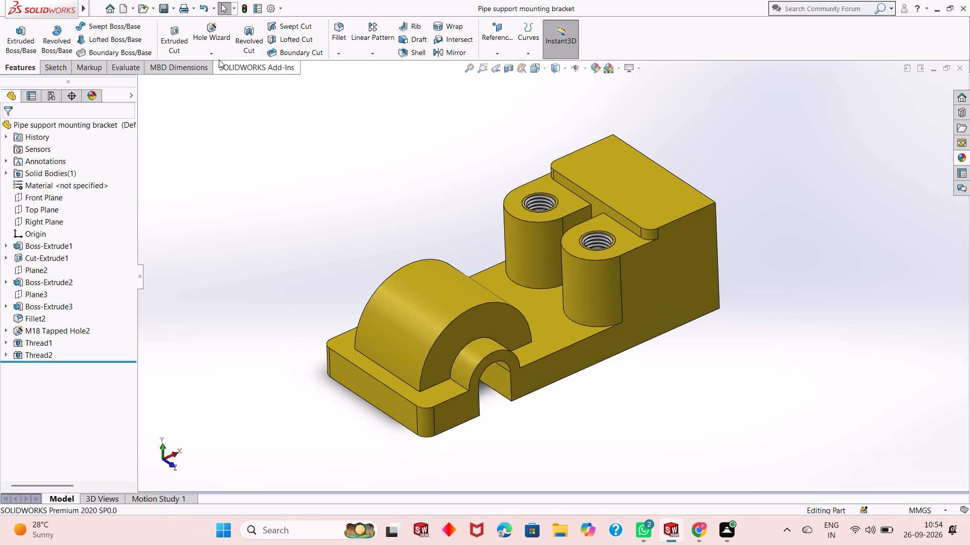
Save a copy of the part in Adobe Portable Document Format (*.pdf) under the name "Pipe support mounting bracket".
click(173, 11)
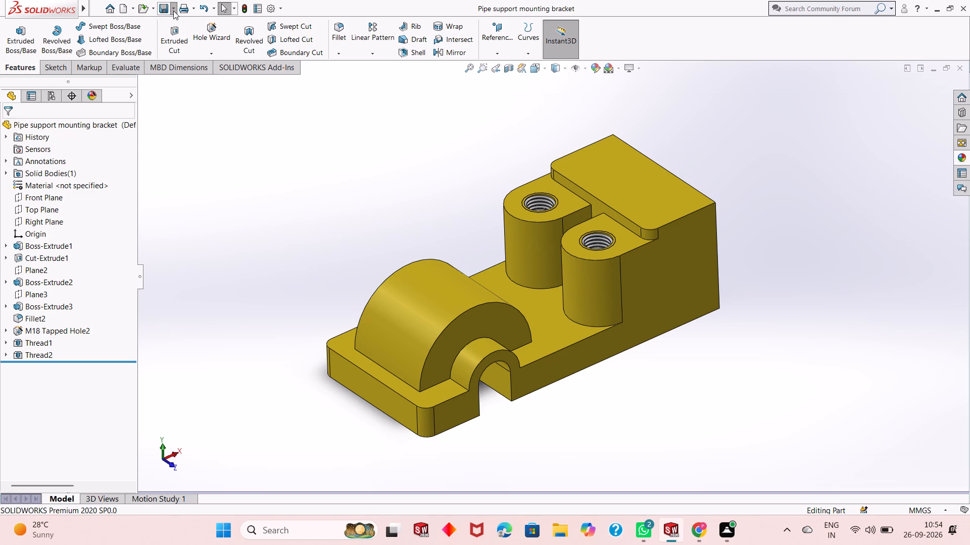
click(184, 31)
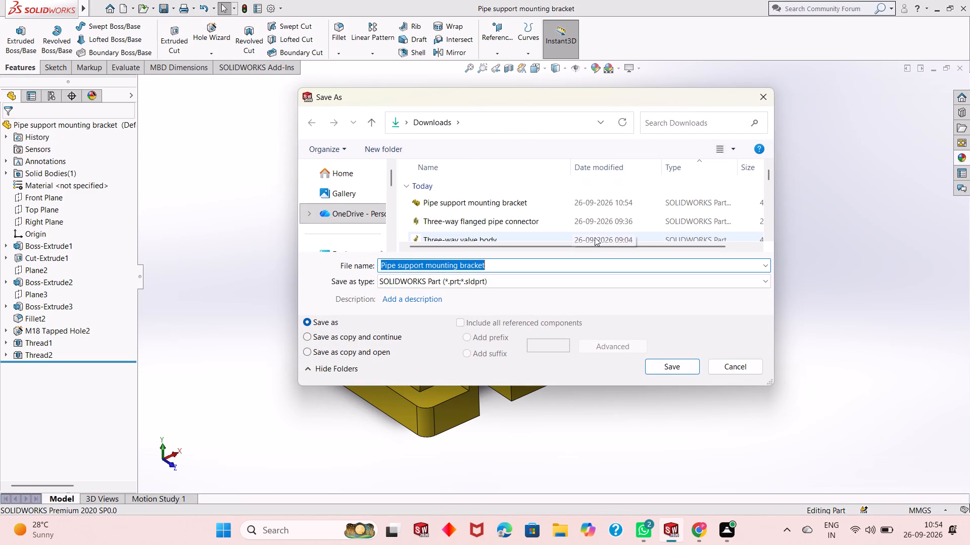
click(555, 281)
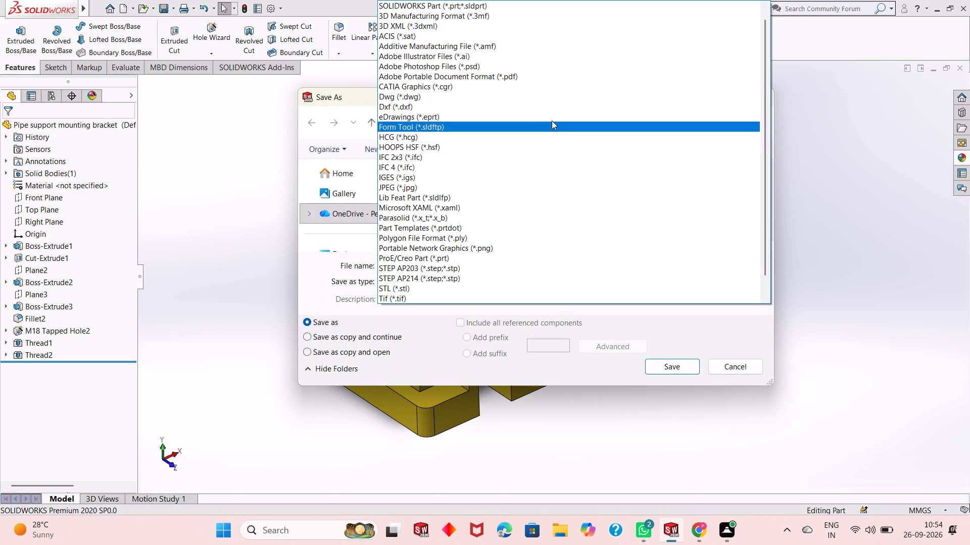
click(536, 80)
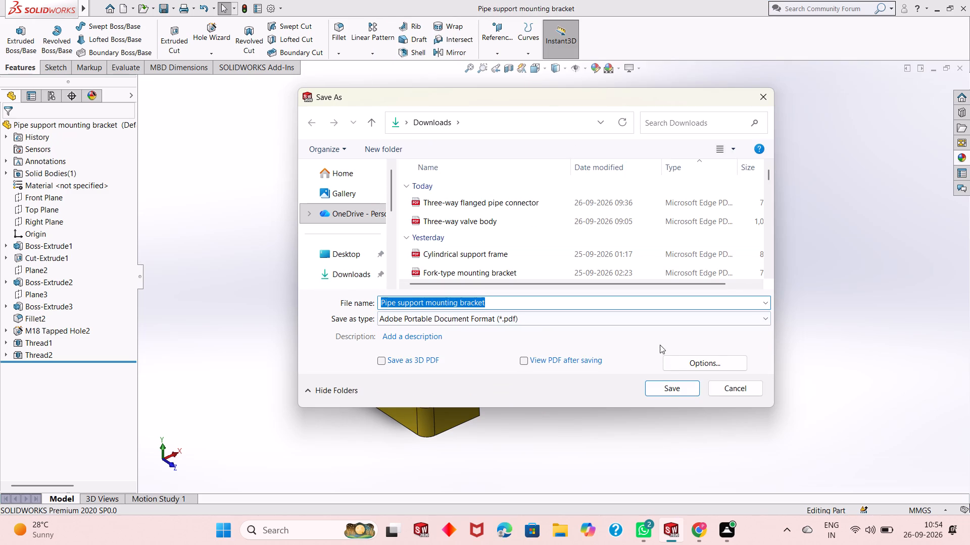
click(667, 390)
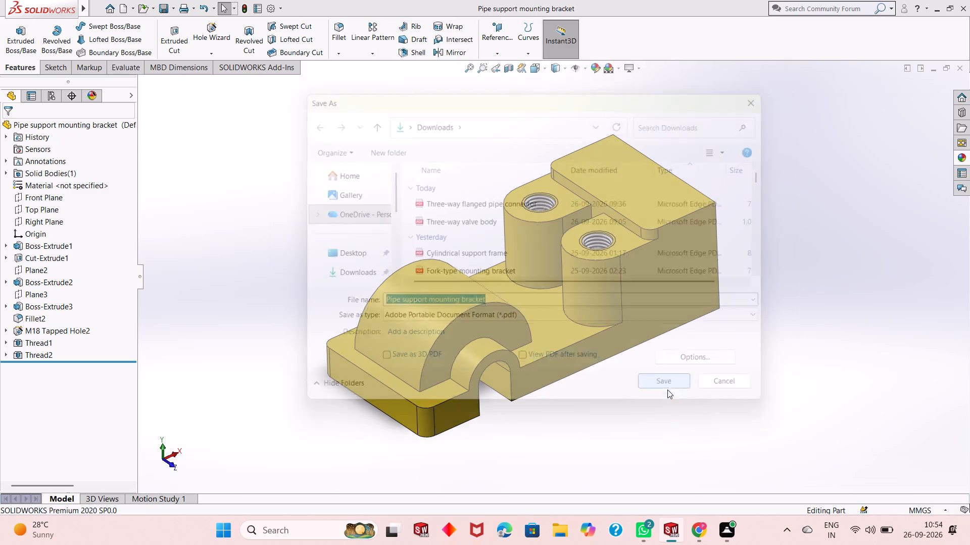